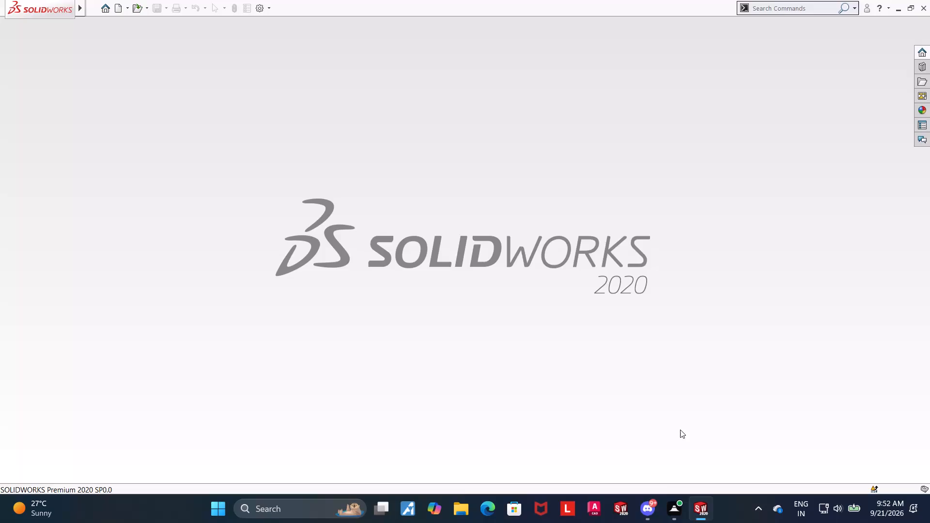
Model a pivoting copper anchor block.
Bring up the available window options for the running Discord app.
{"action": "right_click", "coordinate": [653, 510]}
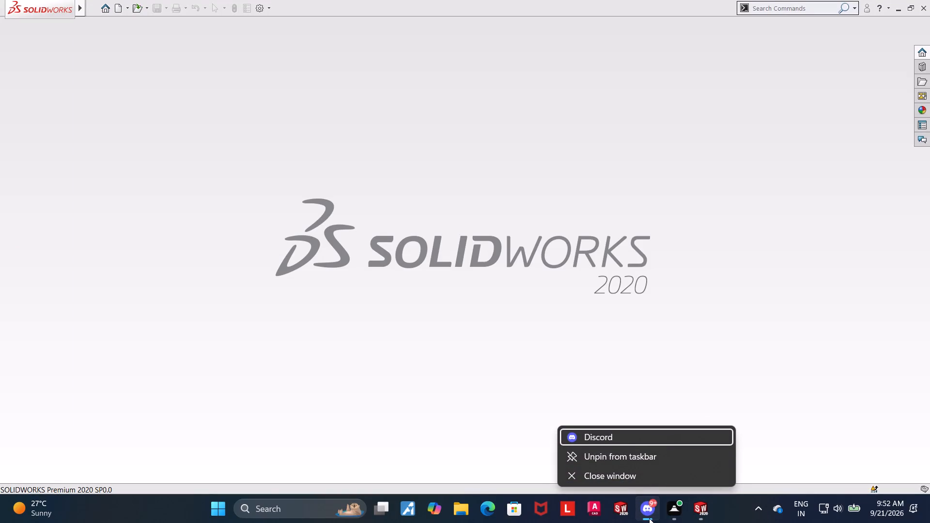
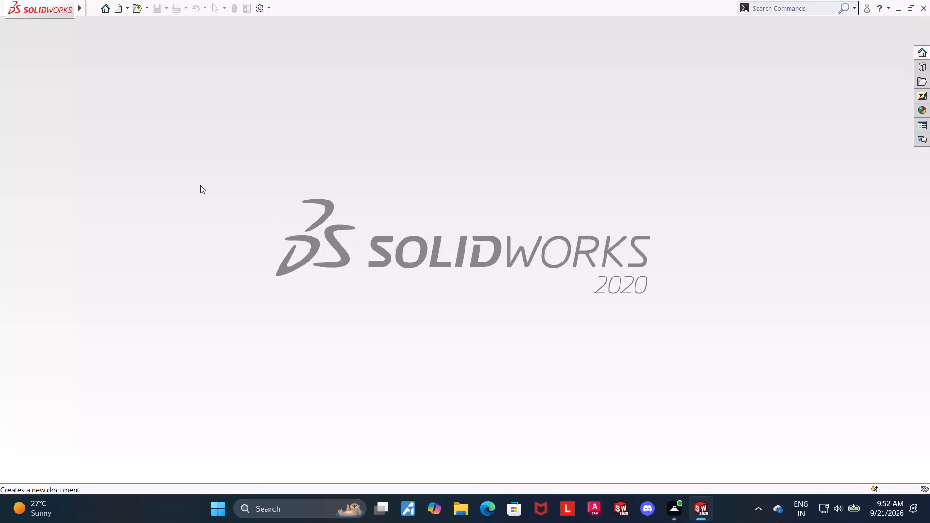
Create a new part document.
{"action": "left_click", "coordinate": [117, 12]}
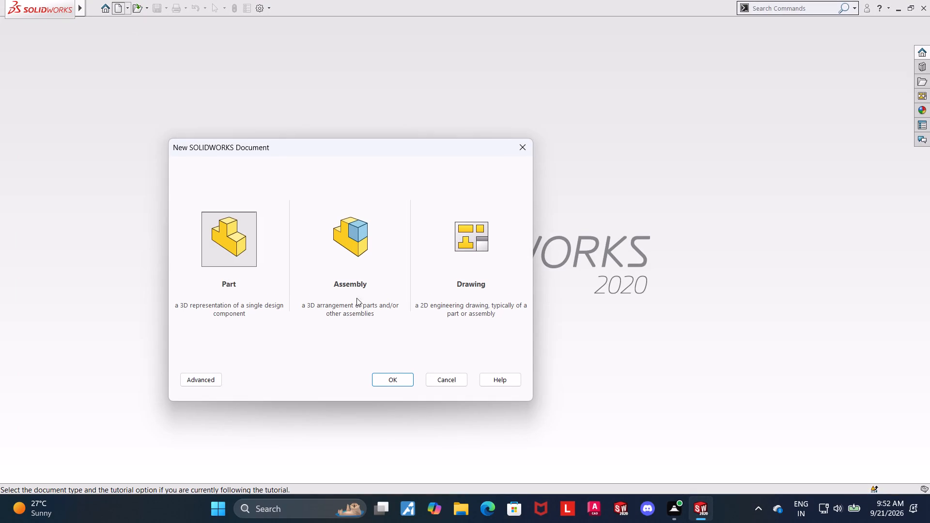
{"action": "double_click", "coordinate": [222, 258]}
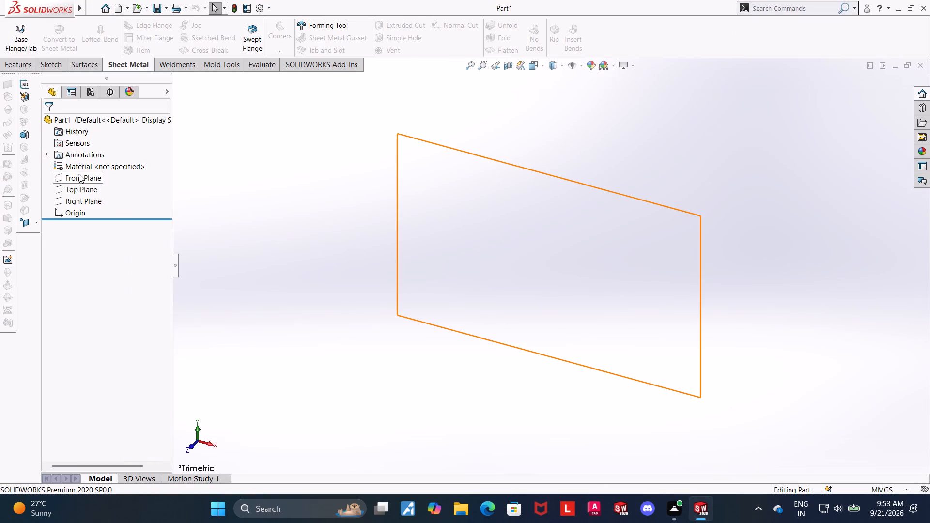
Start a sketch on the Front Plane.
{"action": "left_click", "coordinate": [79, 176]}
{"action": "left_click", "coordinate": [90, 159]}
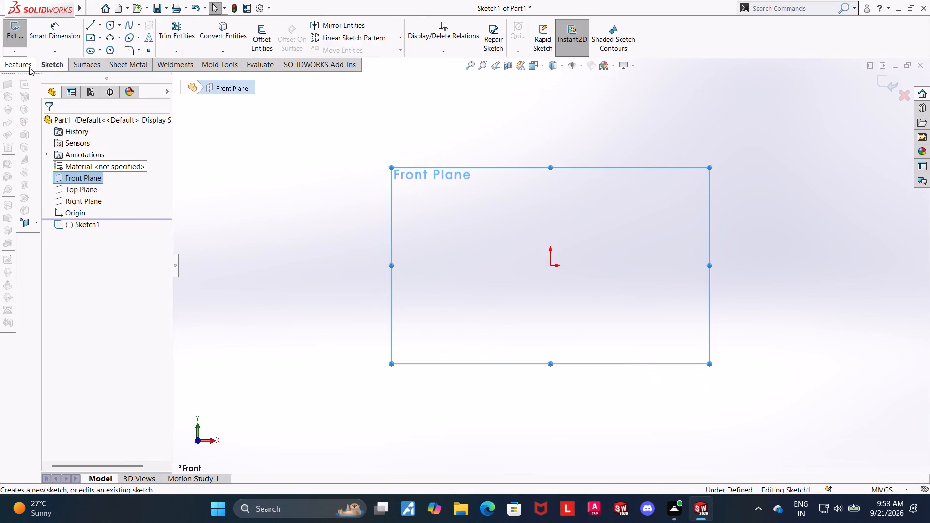
{"action": "left_click", "coordinate": [29, 67]}
{"action": "left_click", "coordinate": [49, 66]}
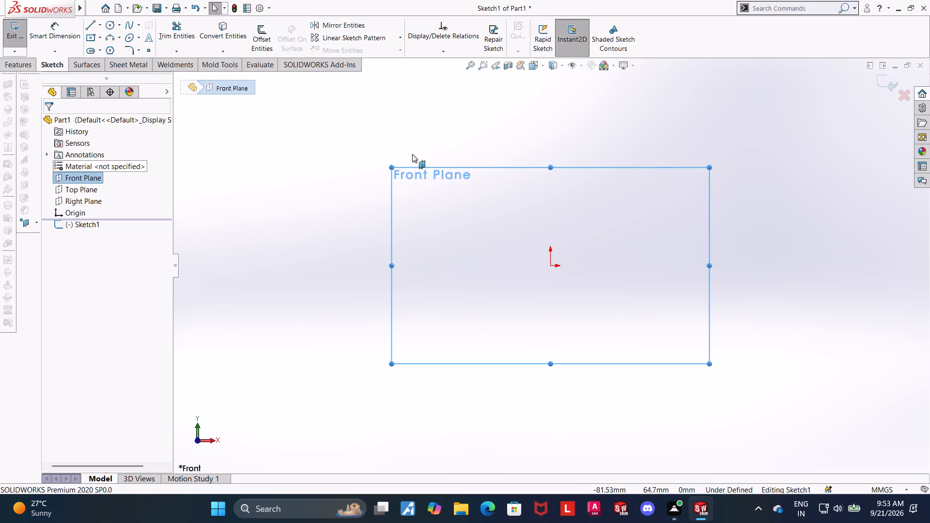
Sketch a closed eight-line stepped profile from the origin, with a raised middle block and a horizontal base about 460 mm long.
{"action": "left_click", "coordinate": [94, 25]}
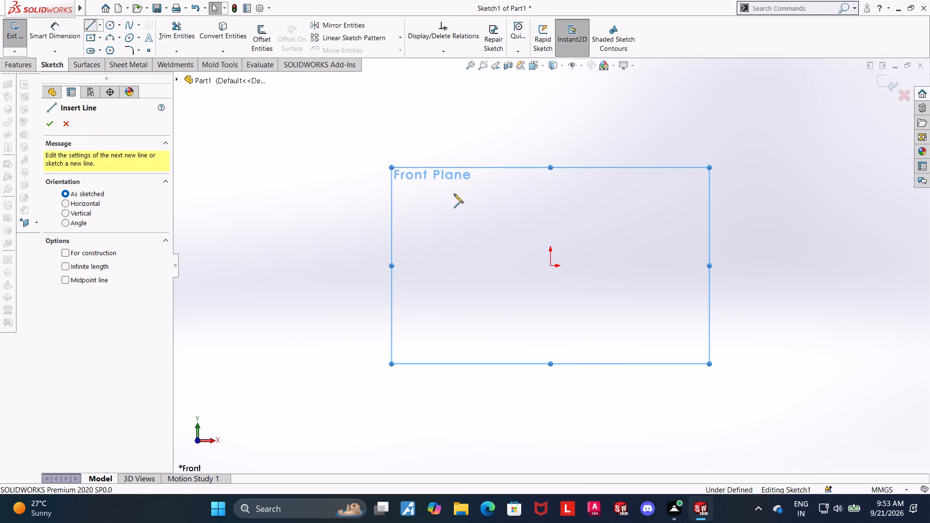
{"action": "left_click", "coordinate": [549, 265]}
{"action": "scroll", "coordinate": [546, 196], "scroll_direction": "up", "scroll_amount": 6}
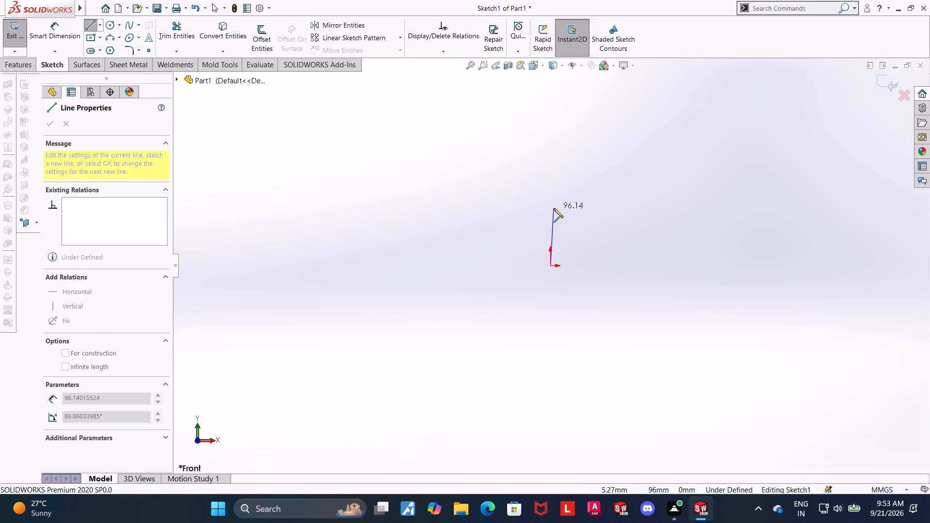
{"action": "left_click", "coordinate": [553, 178]}
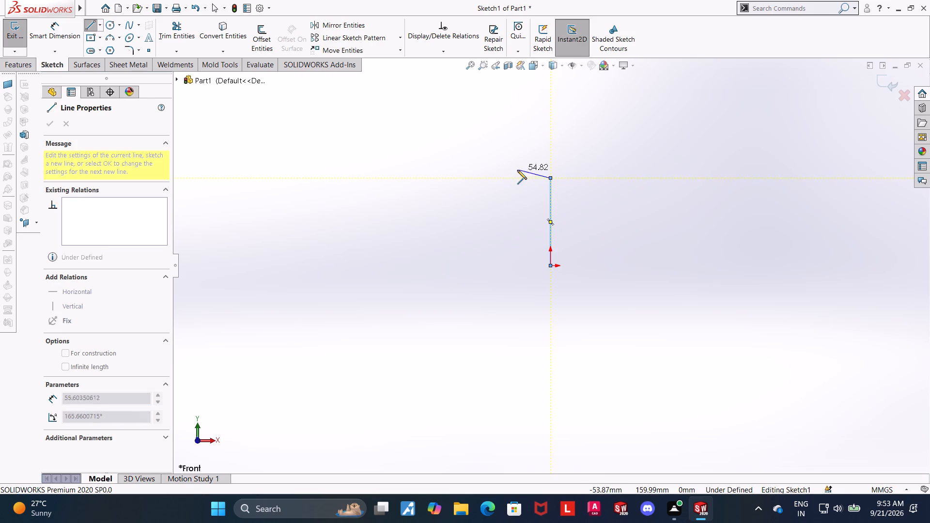
{"action": "left_click", "coordinate": [436, 177]}
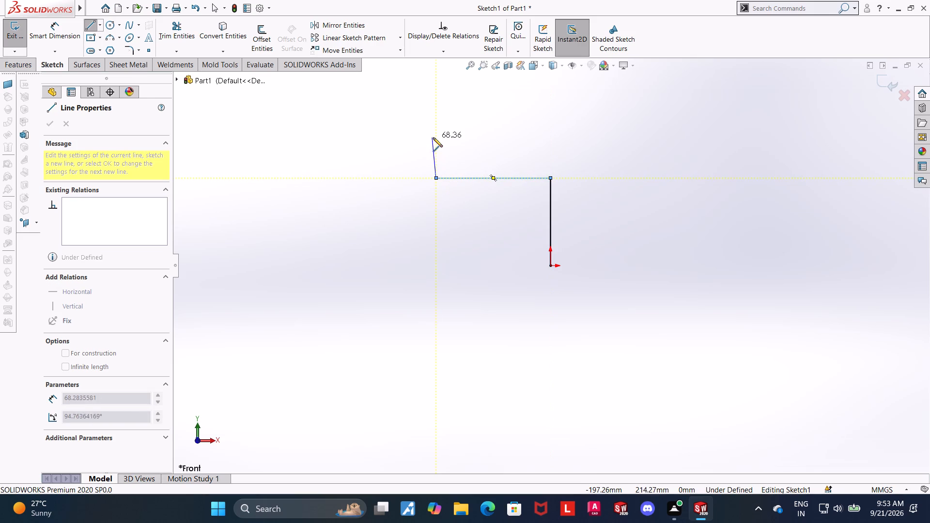
{"action": "left_click", "coordinate": [434, 137]}
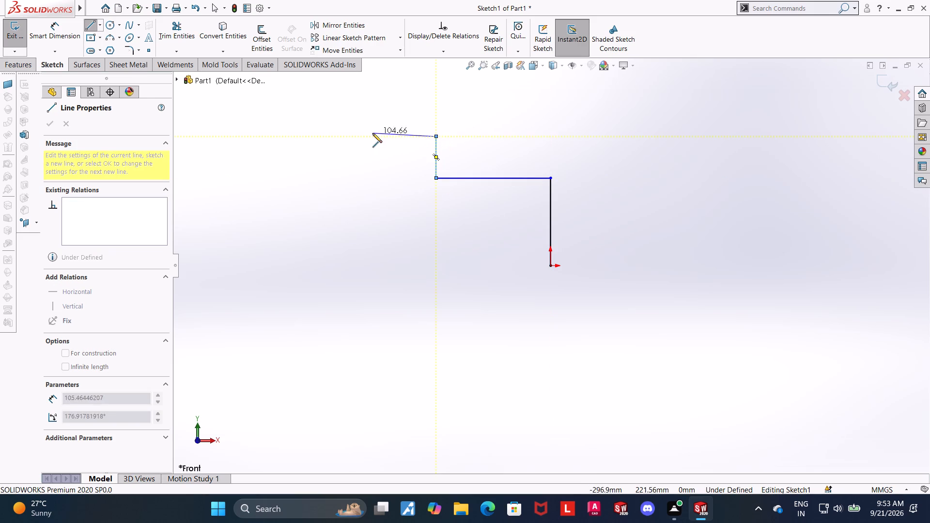
{"action": "left_click", "coordinate": [361, 136]}
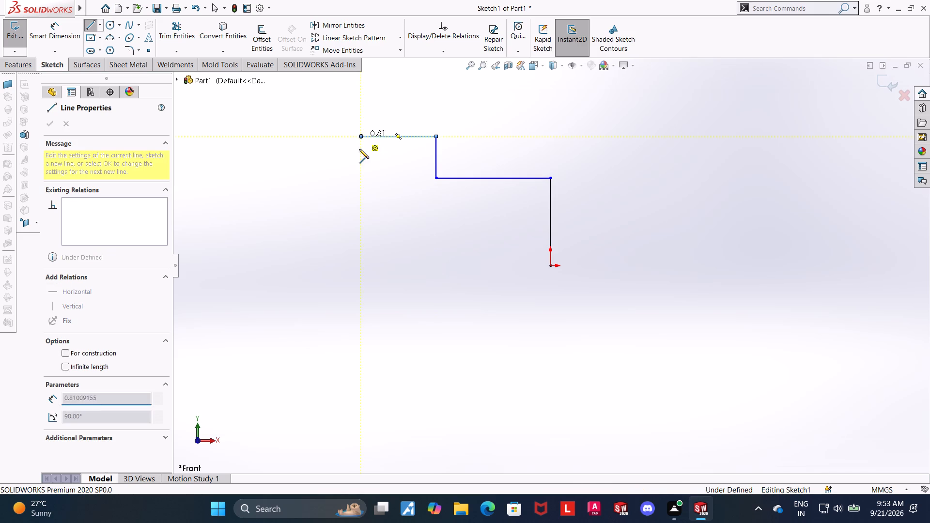
{"action": "left_click", "coordinate": [362, 202]}
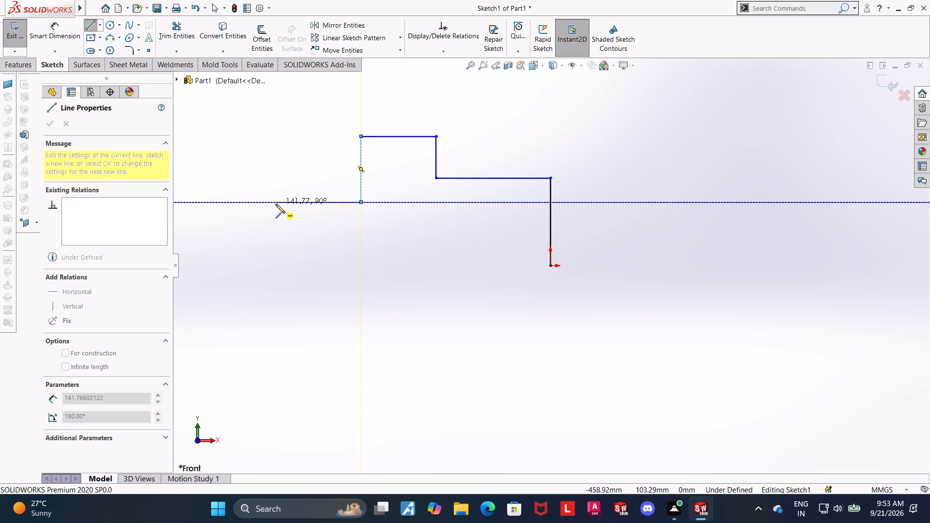
{"action": "left_click", "coordinate": [276, 203]}
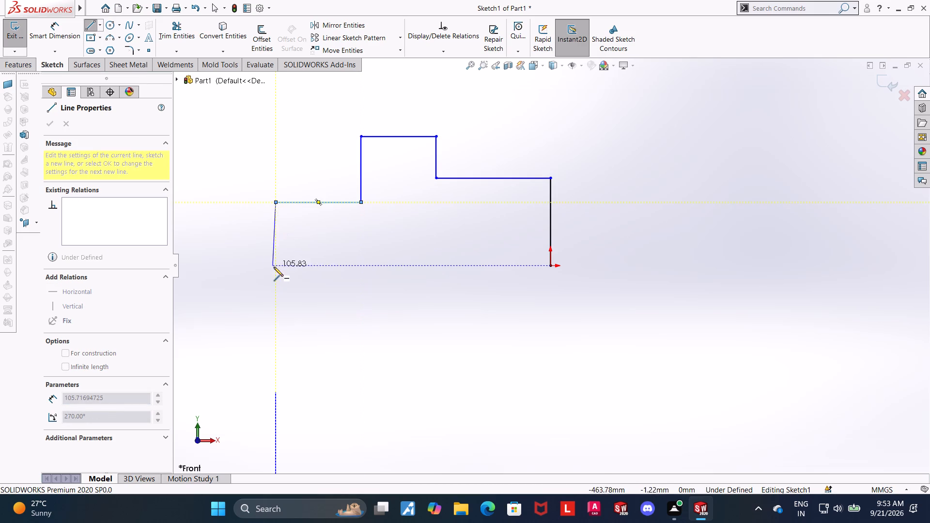
{"action": "left_click", "coordinate": [274, 267]}
{"action": "left_click", "coordinate": [549, 267]}
{"action": "key", "text": "Escape"}
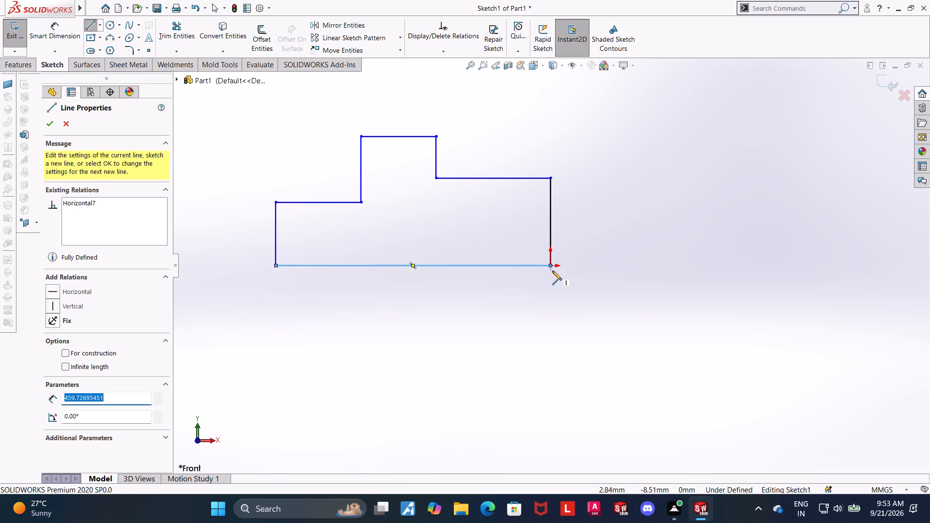
{"action": "key", "text": "Escape"}
{"action": "key", "text": "Escape"}
{"action": "key", "text": "Escape"}
Dimension the profile's overall width between its left and right vertical edges as 100 mm, placed below the base.
{"action": "left_click", "coordinate": [40, 37]}
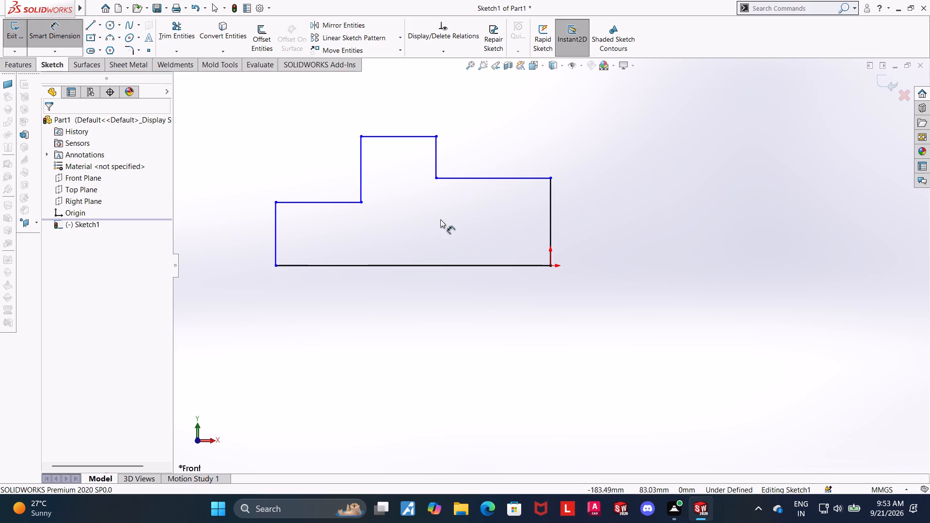
{"action": "left_click", "coordinate": [276, 234]}
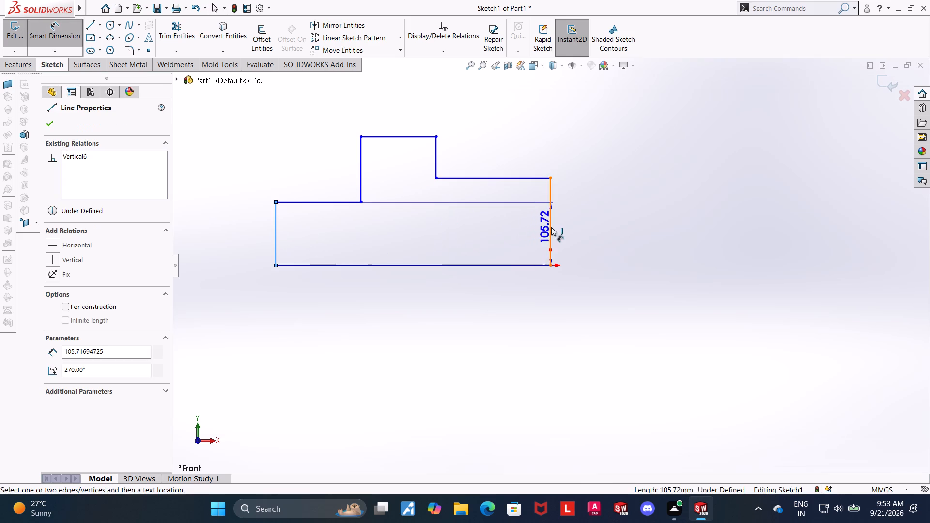
{"action": "left_click", "coordinate": [551, 227]}
{"action": "left_click", "coordinate": [483, 285]}
{"action": "key", "text": "1"}
{"action": "type", "text": "00"}
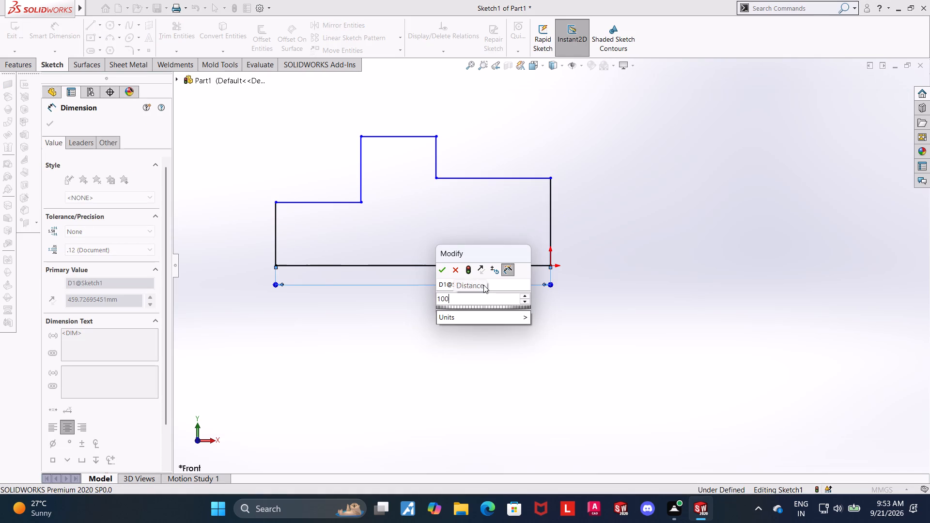
{"action": "key", "text": "Return"}
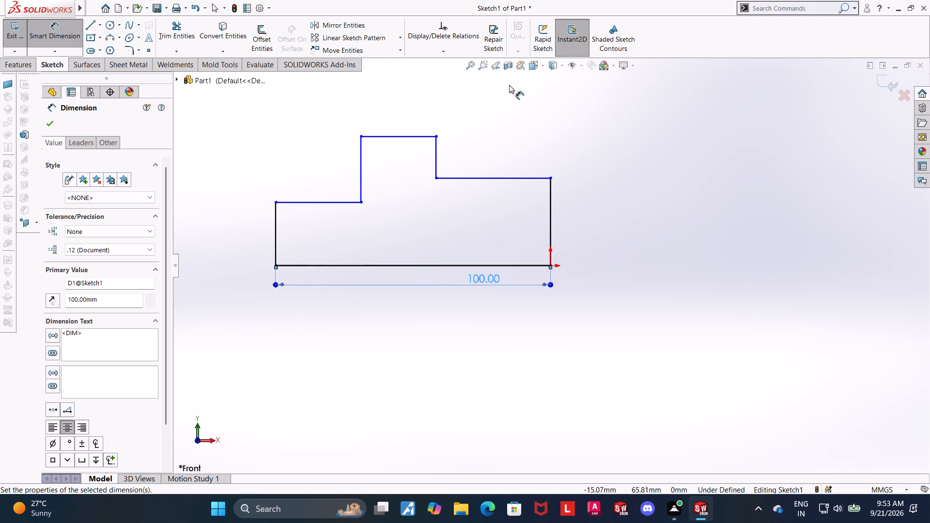
{"action": "key", "text": "Escape"}
Dimension the profile's left vertical edge as 35 mm.
{"action": "left_click", "coordinate": [44, 26]}
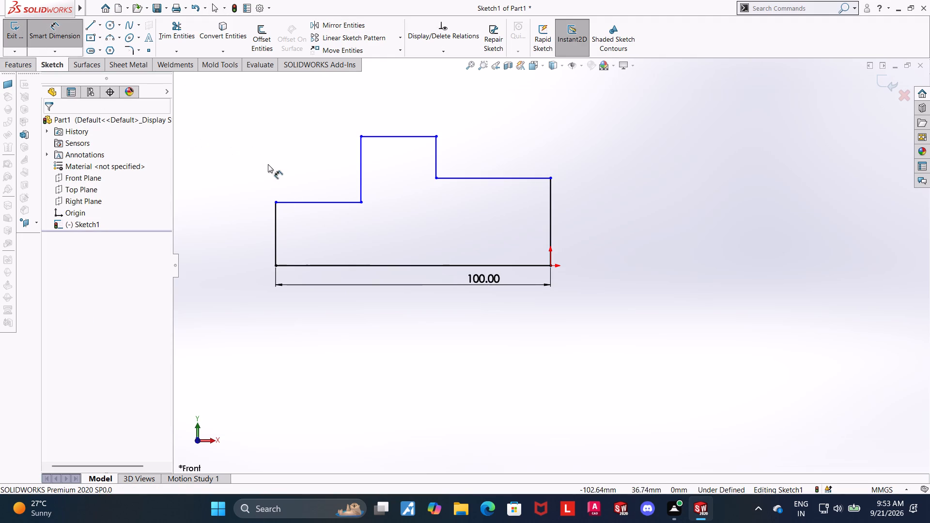
{"action": "left_click", "coordinate": [278, 223]}
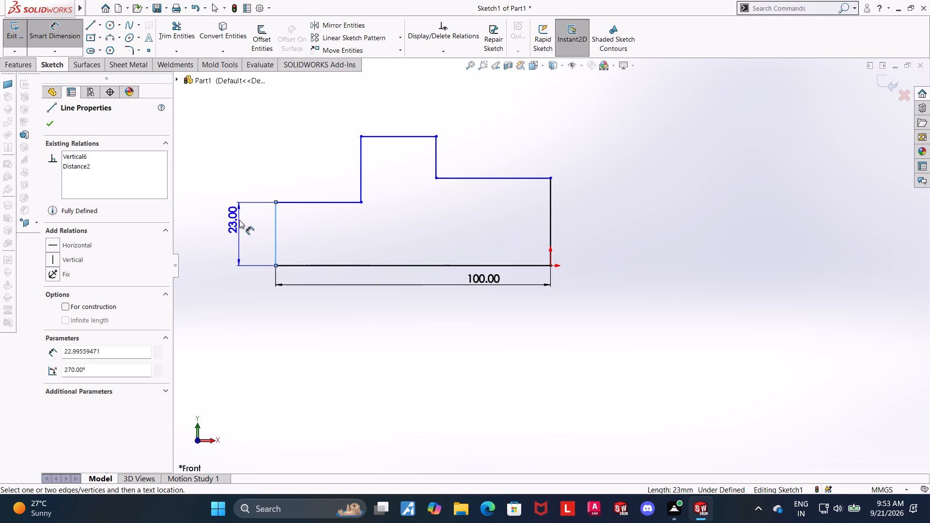
{"action": "left_click", "coordinate": [239, 220]}
{"action": "type", "text": "35"}
{"action": "key", "text": "Return"}
{"action": "key", "text": "Escape"}
{"action": "key", "text": "Escape"}
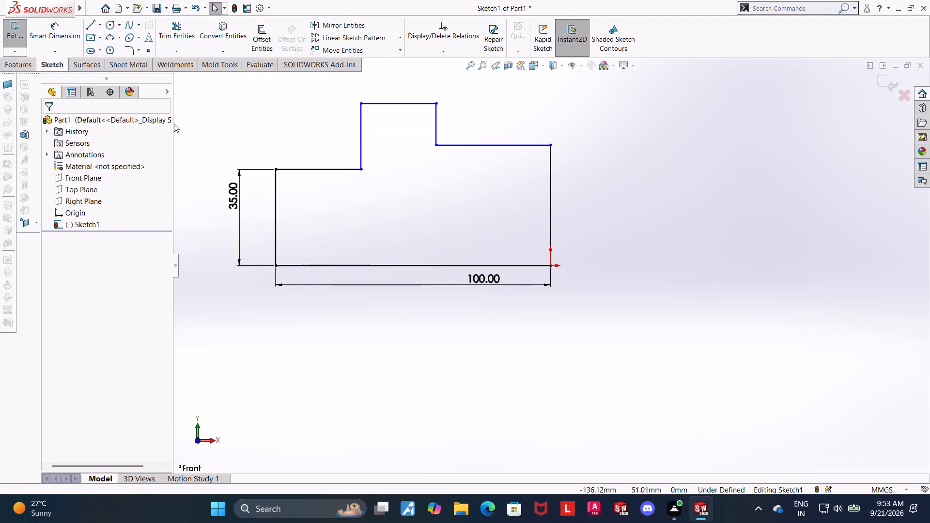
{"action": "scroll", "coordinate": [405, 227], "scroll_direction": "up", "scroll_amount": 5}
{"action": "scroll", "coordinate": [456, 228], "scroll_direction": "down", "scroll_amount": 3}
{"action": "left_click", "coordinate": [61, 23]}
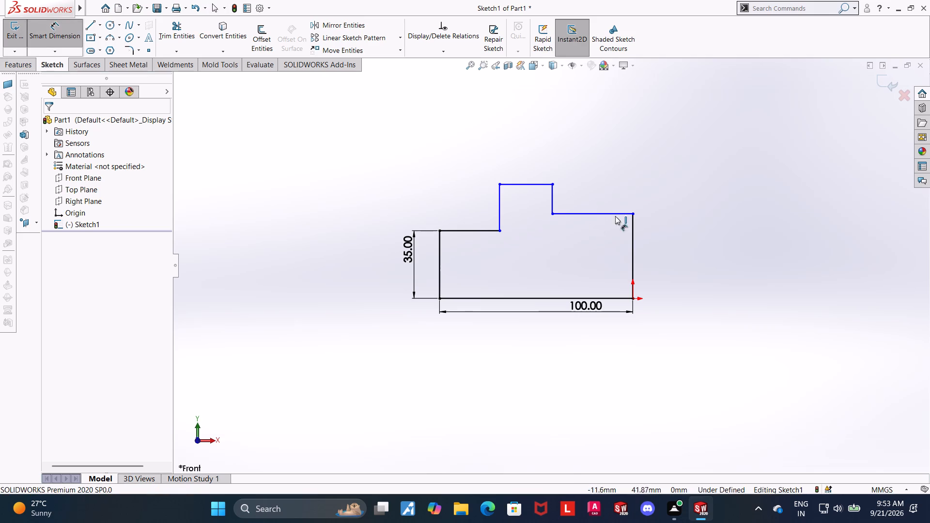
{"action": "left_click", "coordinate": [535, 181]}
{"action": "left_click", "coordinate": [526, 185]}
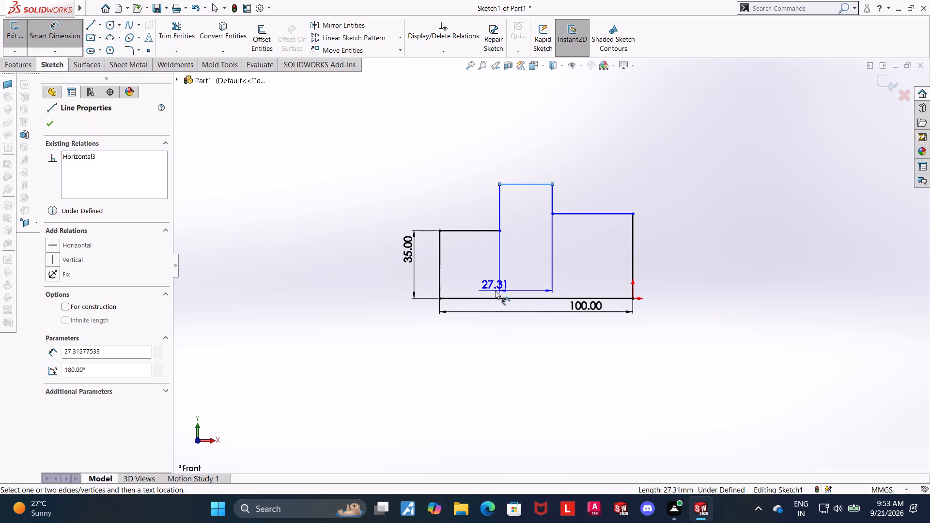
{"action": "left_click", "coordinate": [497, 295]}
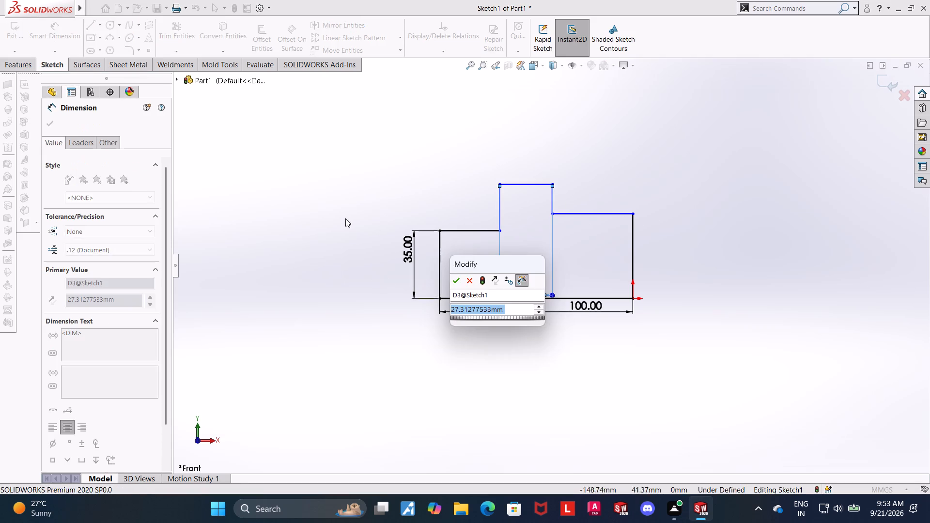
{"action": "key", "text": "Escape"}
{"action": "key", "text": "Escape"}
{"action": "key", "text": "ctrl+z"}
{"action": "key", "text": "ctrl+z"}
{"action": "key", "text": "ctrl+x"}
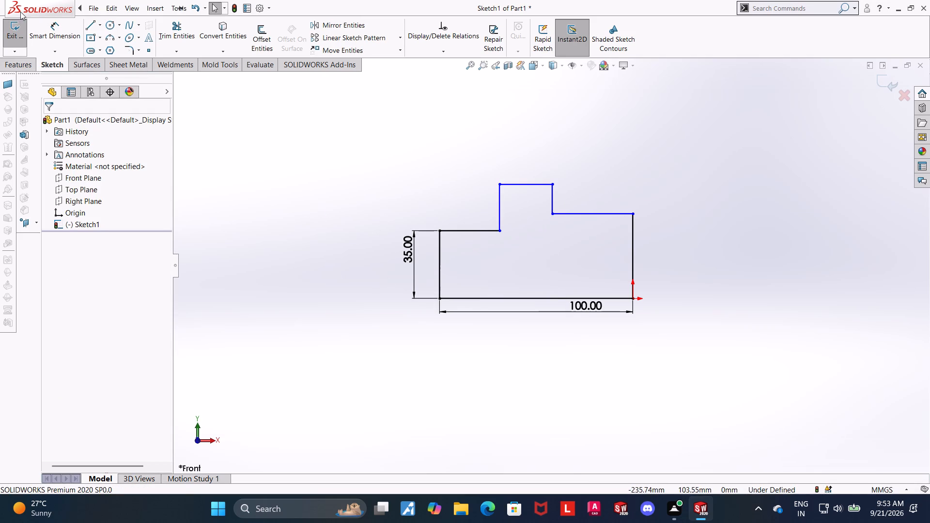
Dimension the overall height between the profile's top edge and its base as 63 mm.
{"action": "left_click", "coordinate": [50, 32]}
{"action": "left_click", "coordinate": [523, 184]}
{"action": "left_click", "coordinate": [488, 299]}
{"action": "left_click", "coordinate": [332, 258]}
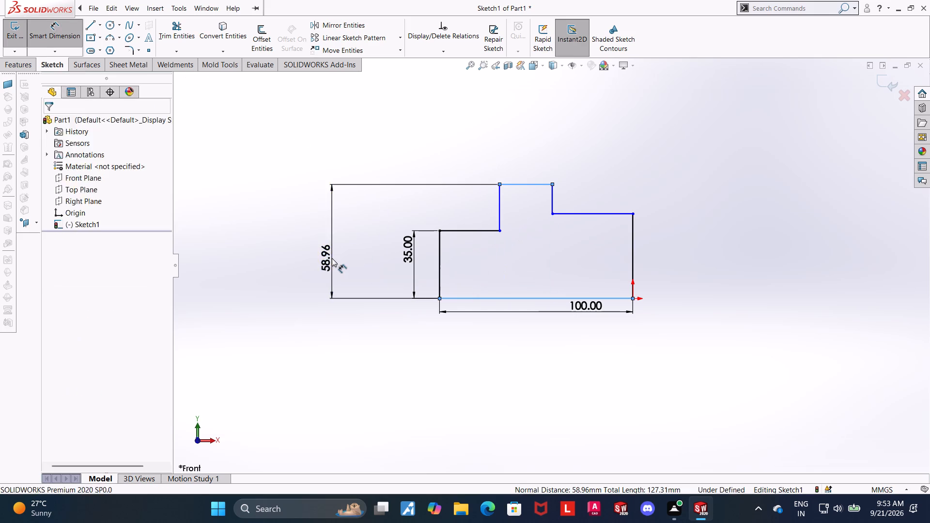
{"action": "type", "text": "63"}
{"action": "key", "text": "Return"}
{"action": "key", "text": "Escape"}
{"action": "key", "text": "Escape"}
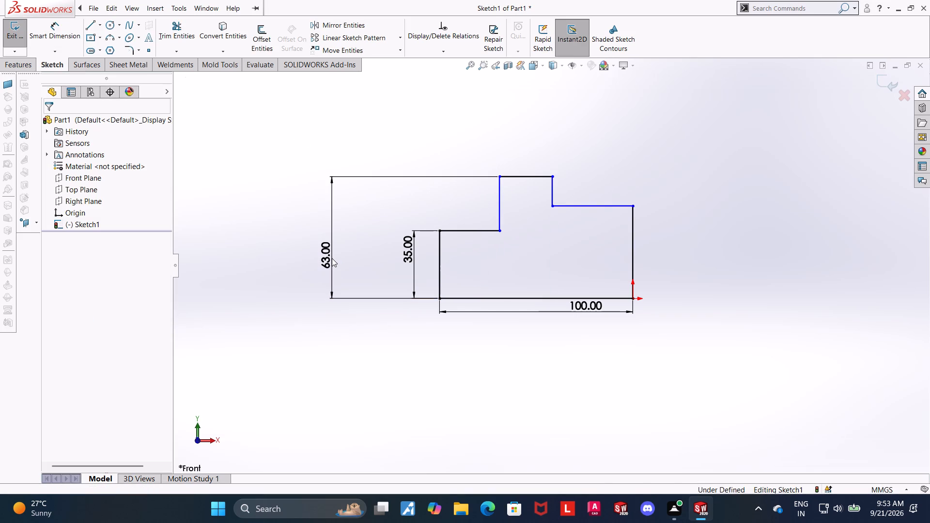
Dimension the horizontal edge of the profile's lower left step as 30 mm.
{"action": "left_click", "coordinate": [61, 27]}
{"action": "left_click", "coordinate": [468, 233]}
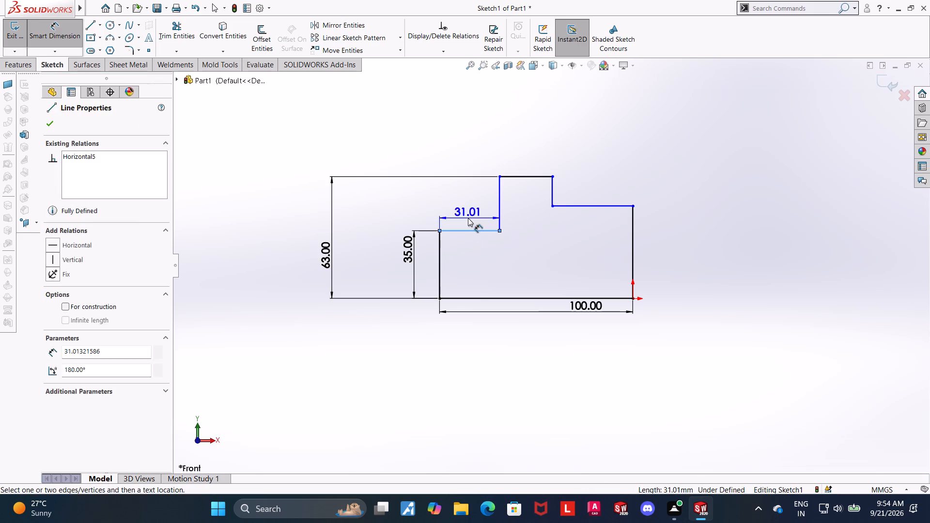
{"action": "left_click", "coordinate": [468, 218]}
{"action": "key", "text": "3"}
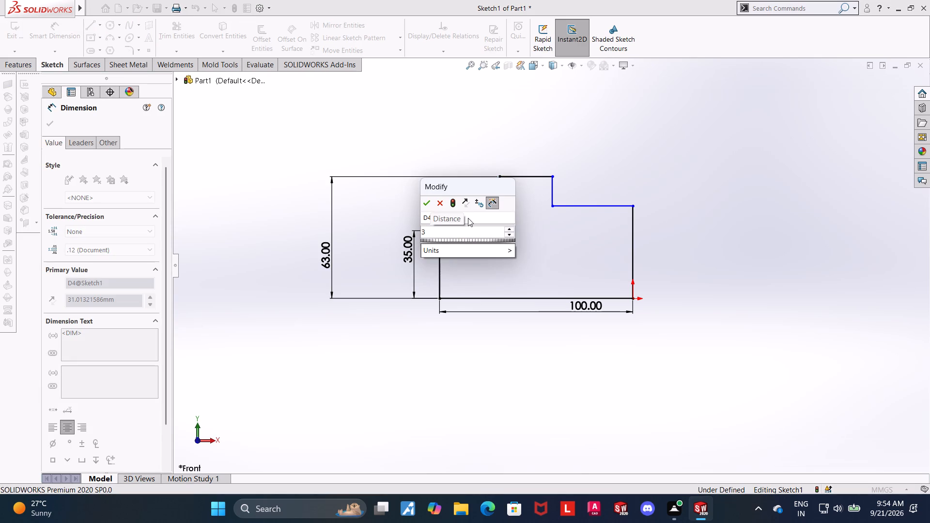
{"action": "key", "text": "0"}
{"action": "key", "text": "Delete"}
{"action": "key", "text": "Return"}
{"action": "key", "text": "Escape"}
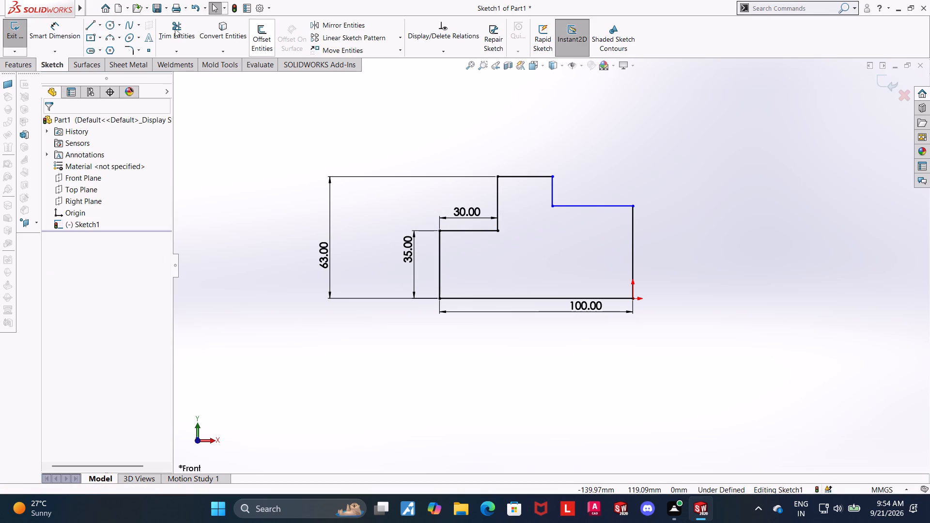
Dimension the horizontal edge of the profile's right step as 40 mm.
{"action": "left_click", "coordinate": [54, 23]}
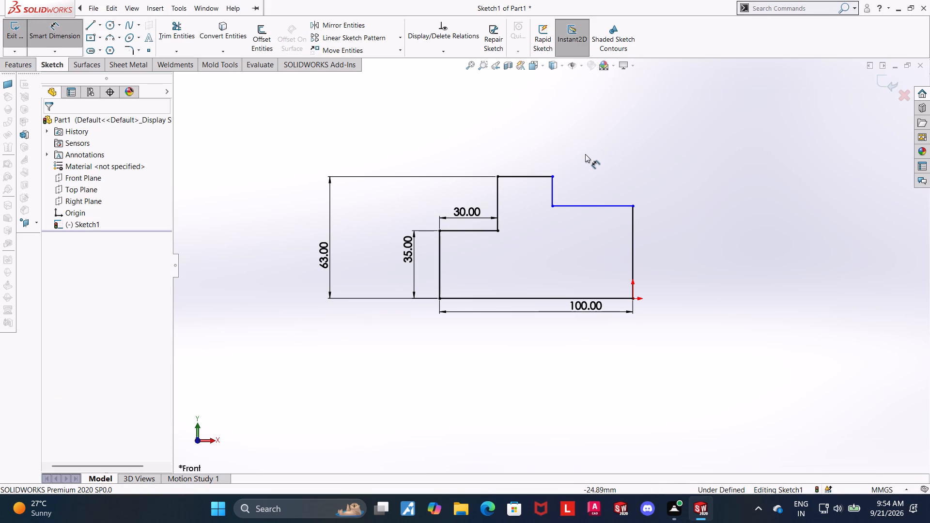
{"action": "left_click", "coordinate": [591, 206]}
{"action": "left_click", "coordinate": [592, 193]}
{"action": "key", "text": "Escape"}
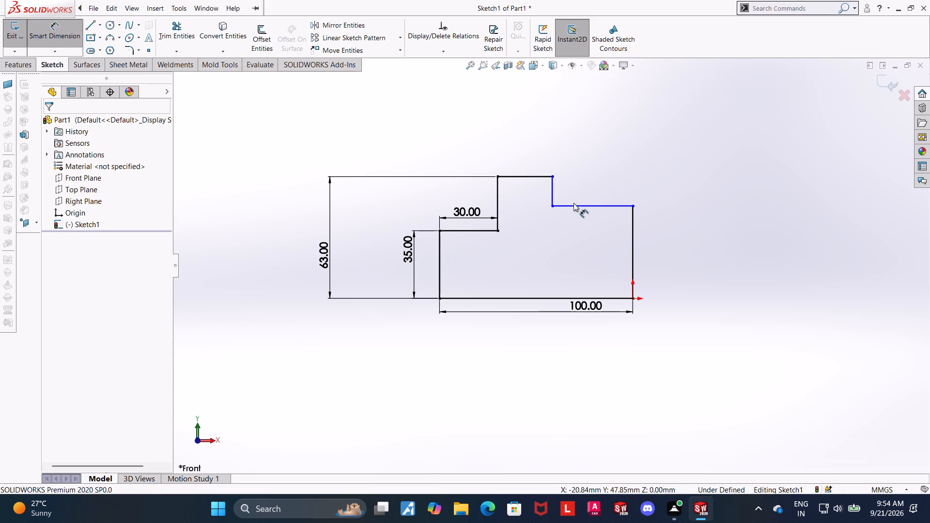
{"action": "left_click", "coordinate": [575, 203]}
{"action": "left_click", "coordinate": [576, 205]}
{"action": "left_click", "coordinate": [583, 187]}
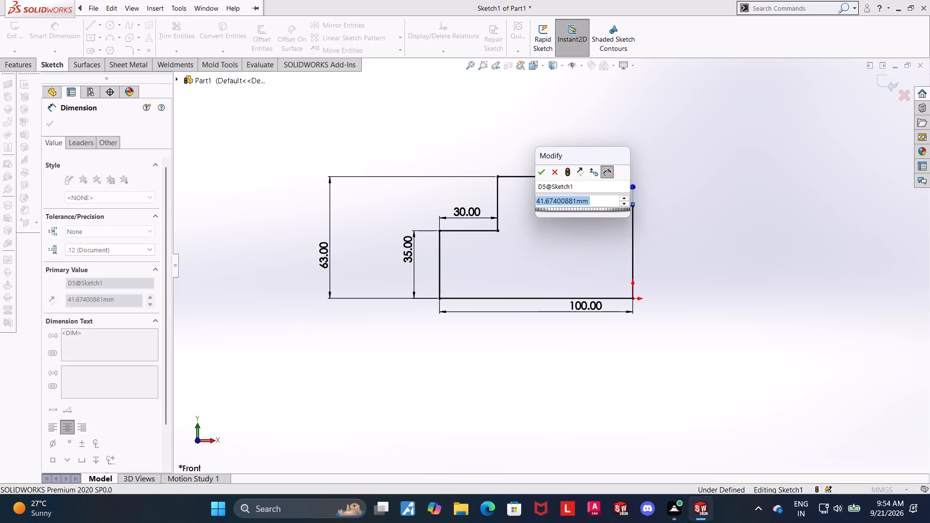
{"action": "type", "text": "40"}
{"action": "key", "text": "Return"}
{"action": "key", "text": "Escape"}
{"action": "key", "text": "Escape"}
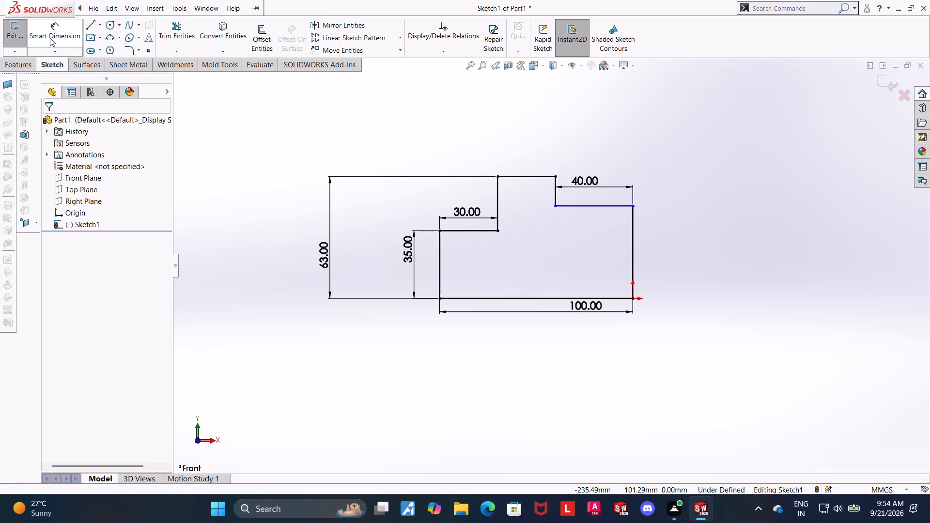
Dimension the profile's right vertical edge as 63-15, giving 48 mm.
{"action": "left_click", "coordinate": [50, 38]}
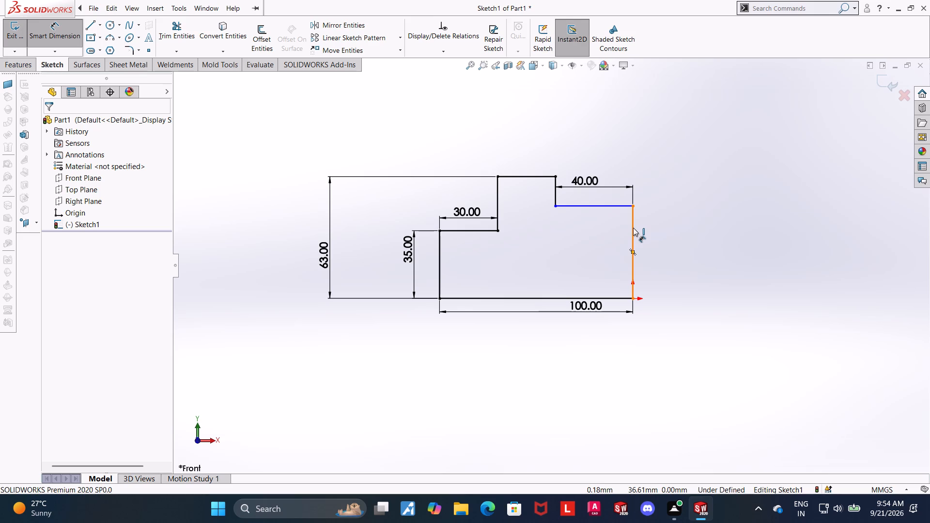
{"action": "left_click", "coordinate": [633, 228]}
{"action": "left_click", "coordinate": [665, 234]}
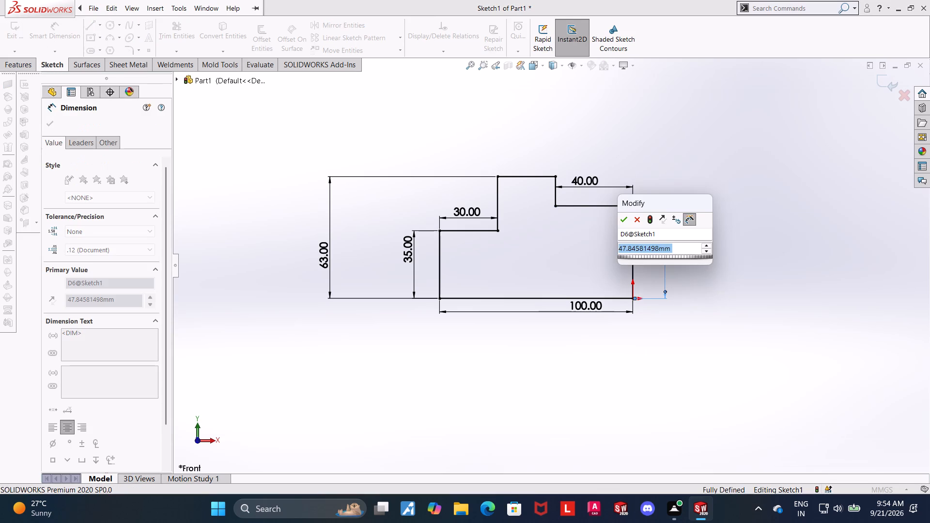
{"action": "type", "text": "63-15"}
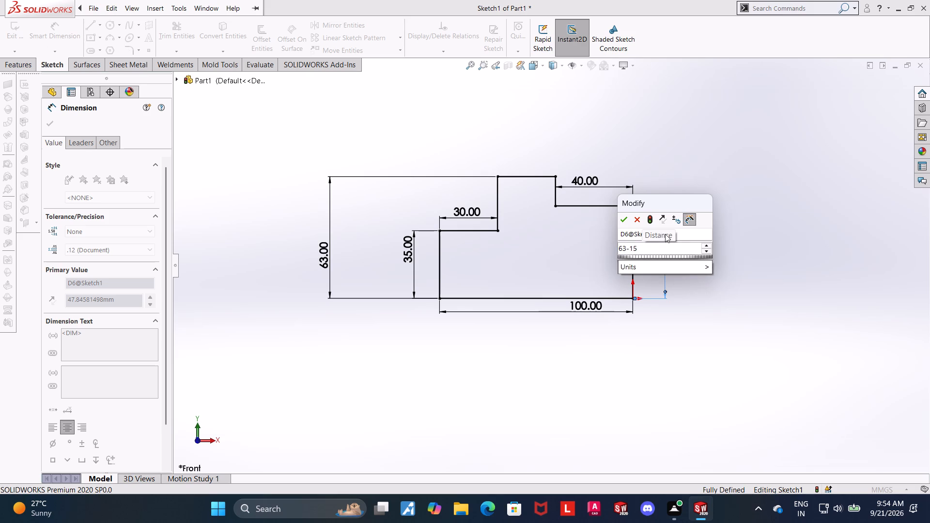
{"action": "key", "text": "Return"}
{"action": "key", "text": "Escape"}
{"action": "key", "text": "Escape"}
{"action": "key", "text": "Escape"}
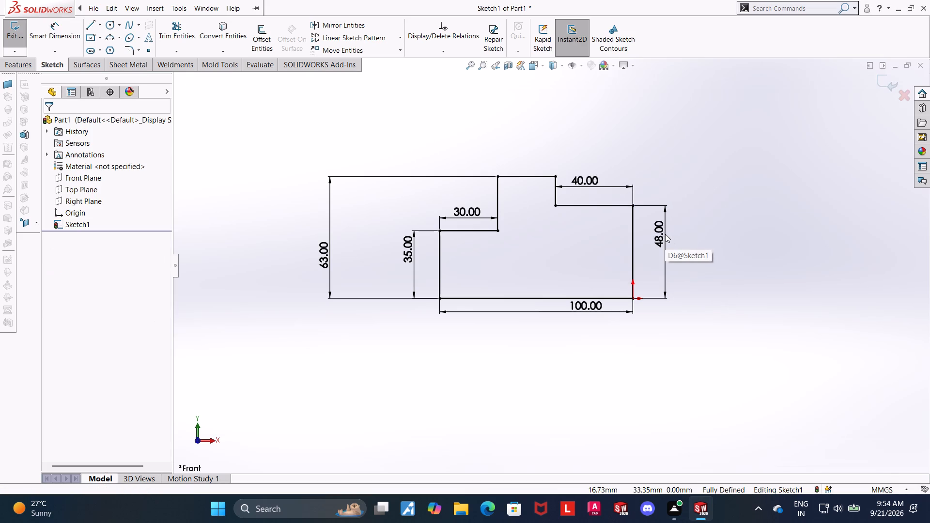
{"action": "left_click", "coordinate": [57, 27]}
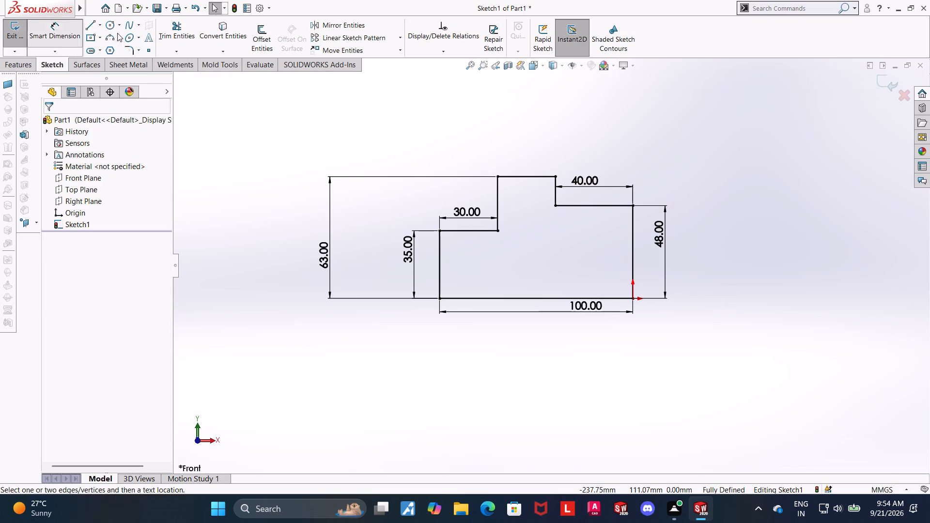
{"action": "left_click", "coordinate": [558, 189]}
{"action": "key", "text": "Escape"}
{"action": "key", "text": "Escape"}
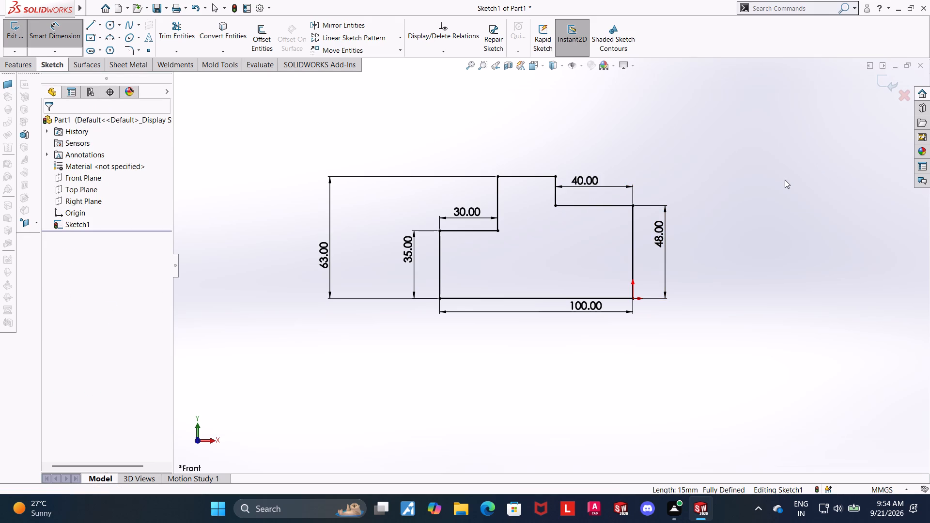
Exit the sketch and extrude the stepped profile 50 mm with the Mid Plane end condition.
{"action": "left_click", "coordinate": [881, 83]}
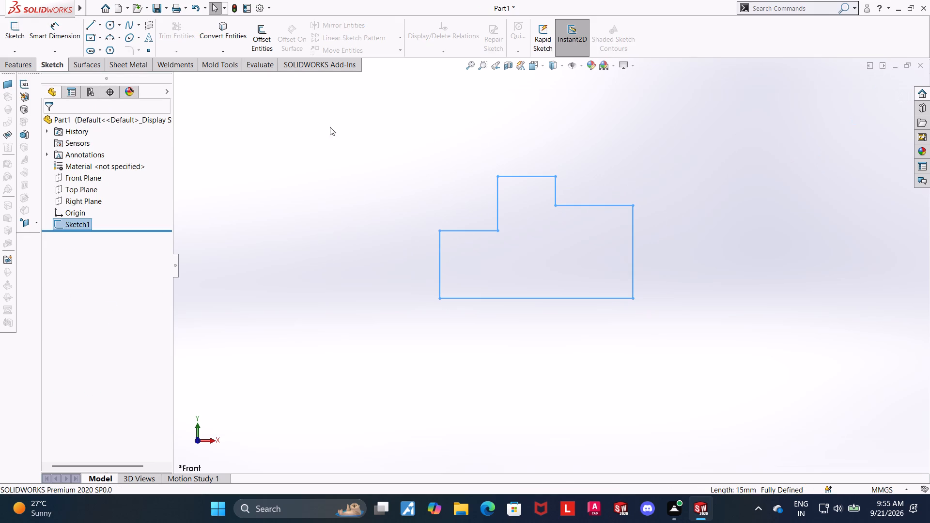
{"action": "left_click", "coordinate": [26, 62]}
{"action": "left_click", "coordinate": [22, 34]}
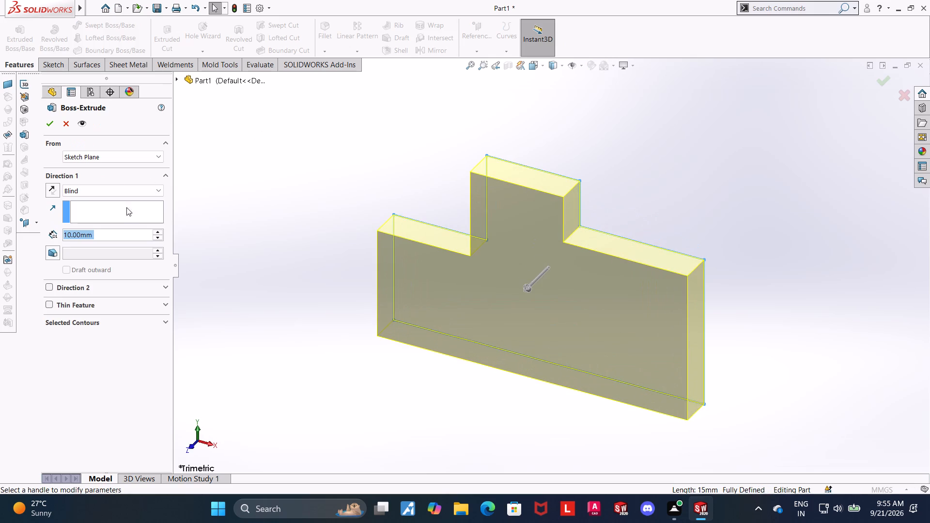
{"action": "type", "text": "50"}
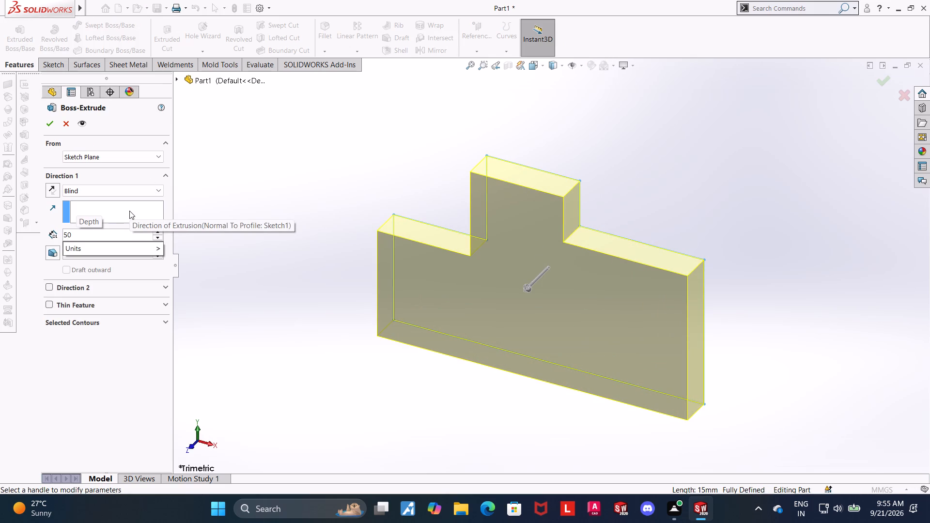
{"action": "key", "text": "Return"}
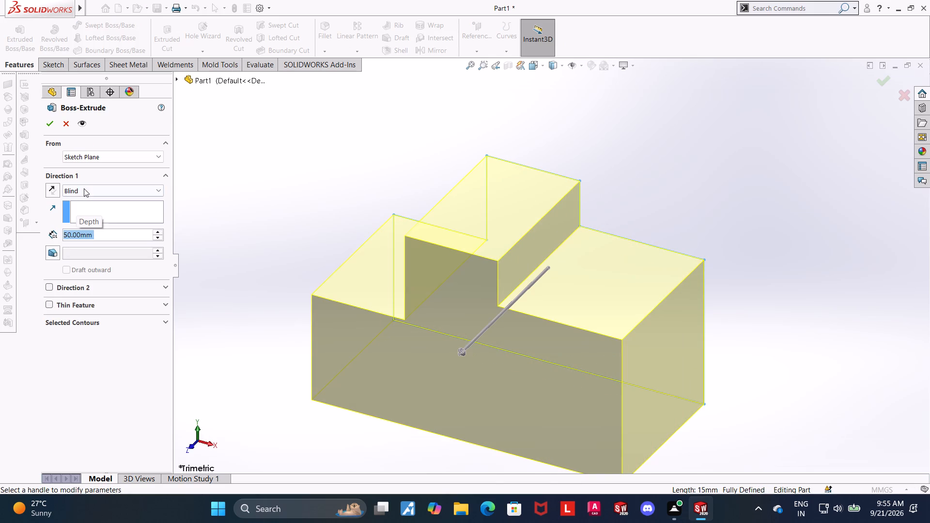
{"action": "left_click", "coordinate": [84, 188]}
{"action": "left_click", "coordinate": [93, 241]}
{"action": "left_click", "coordinate": [52, 121]}
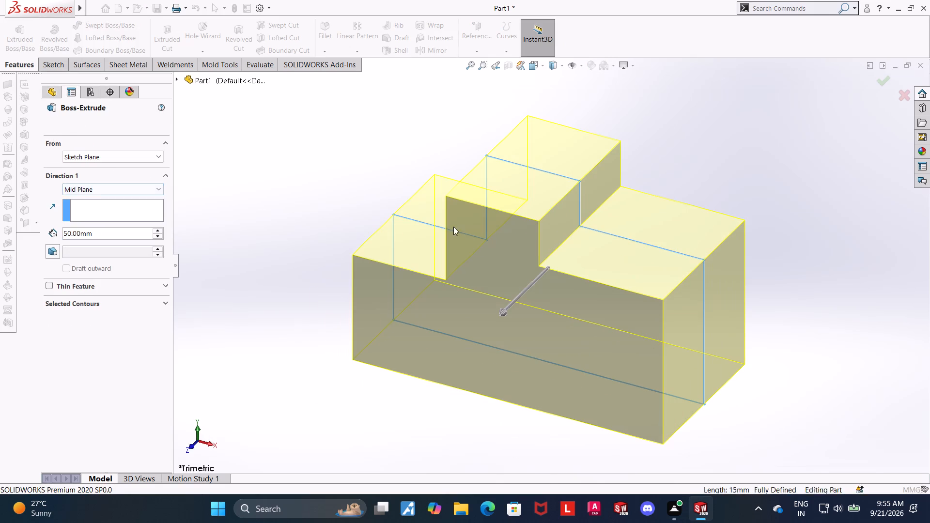
{"action": "left_click", "coordinate": [712, 205]}
Start a new sketch on the body's large front stepped face and view it normal to the sketch plane.
{"action": "scroll", "coordinate": [715, 200], "scroll_direction": "up", "scroll_amount": 3}
{"action": "middle_click_drag", "start_coordinate": [689, 254], "coordinate": [755, 232]}
{"action": "scroll", "coordinate": [799, 274], "scroll_direction": "up", "scroll_amount": 1}
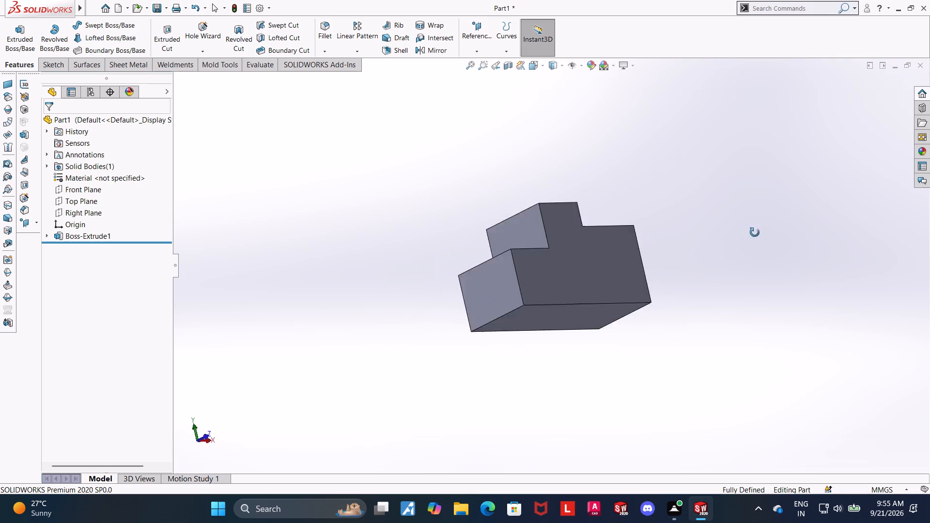
{"action": "middle_click_drag", "start_coordinate": [755, 232], "coordinate": [702, 277]}
{"action": "left_click", "coordinate": [599, 296]}
{"action": "left_click", "coordinate": [642, 269]}
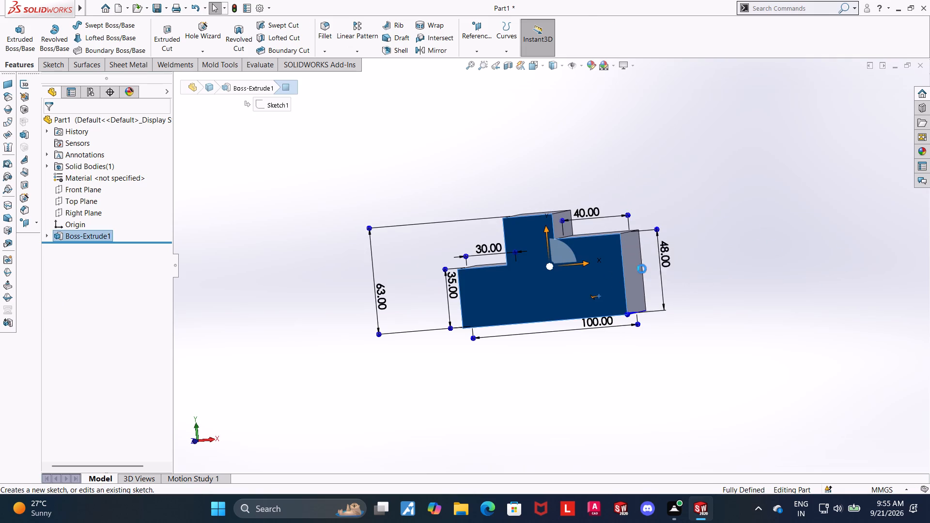
{"action": "left_click", "coordinate": [81, 247]}
{"action": "left_click", "coordinate": [105, 234]}
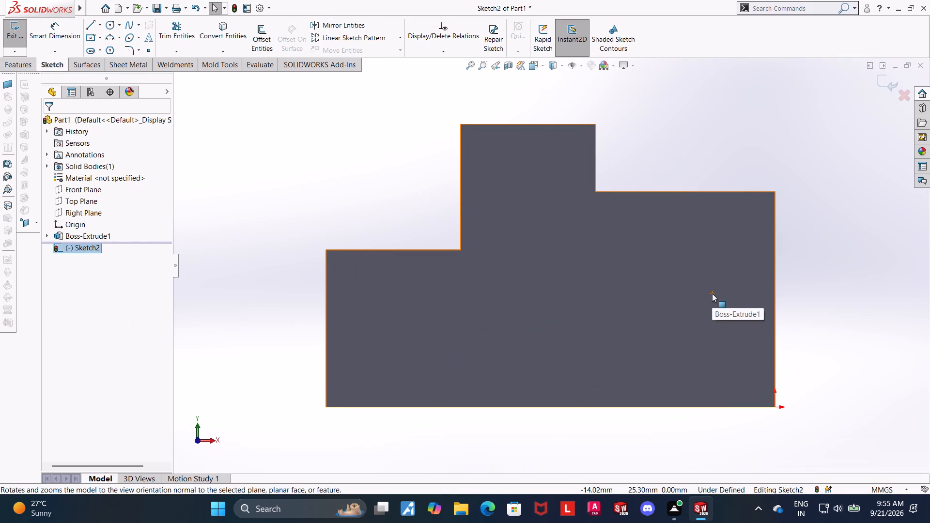
{"action": "left_click", "coordinate": [248, 189]}
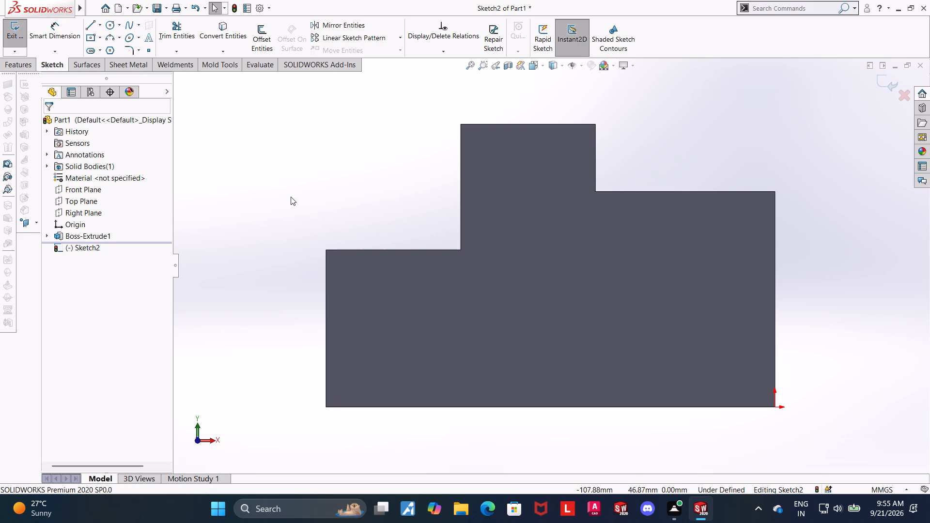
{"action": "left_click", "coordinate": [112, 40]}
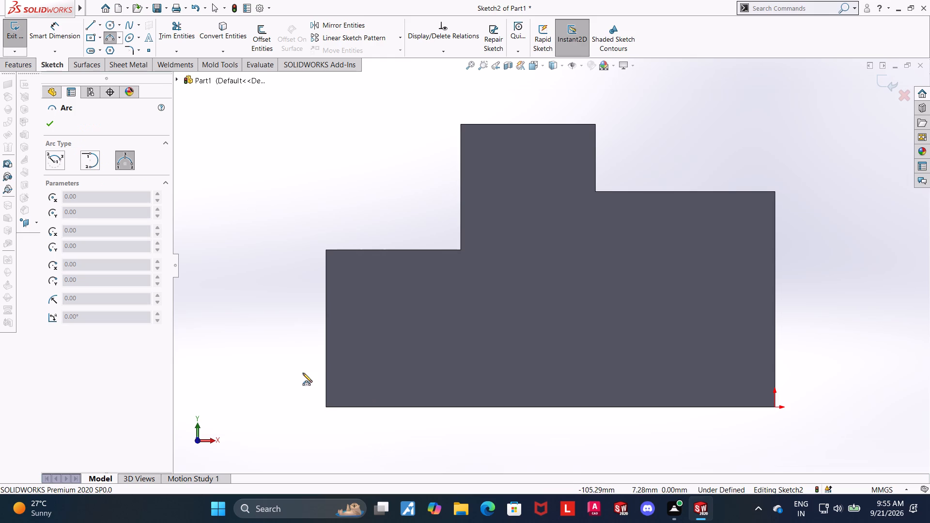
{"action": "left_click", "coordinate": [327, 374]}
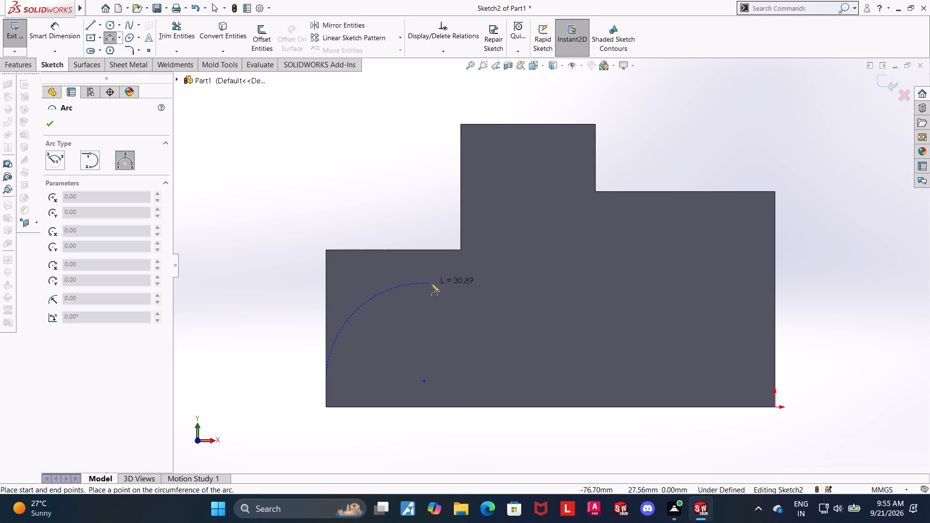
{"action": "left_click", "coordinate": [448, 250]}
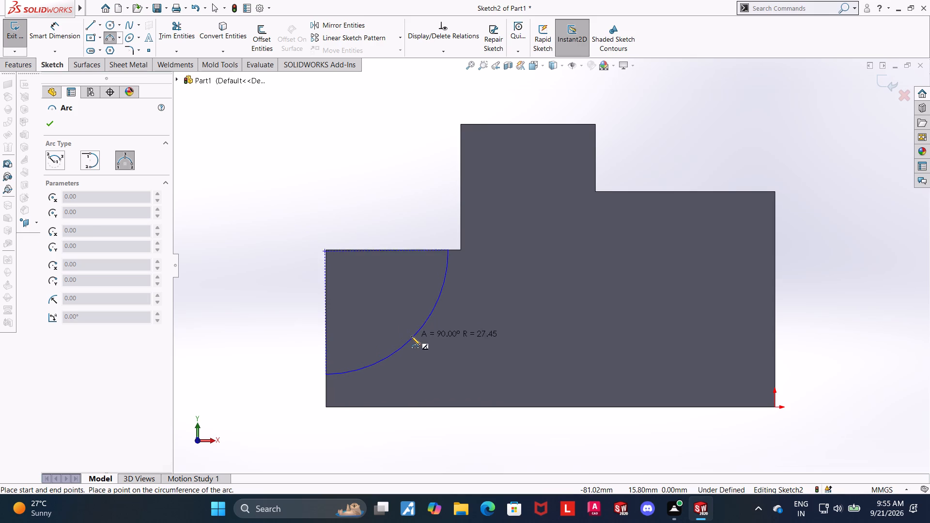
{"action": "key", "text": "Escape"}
Sketch a 90° centerpoint arc centred on the left step's outer top corner, from the left edge to the step's top edge.
{"action": "left_click", "coordinate": [117, 39]}
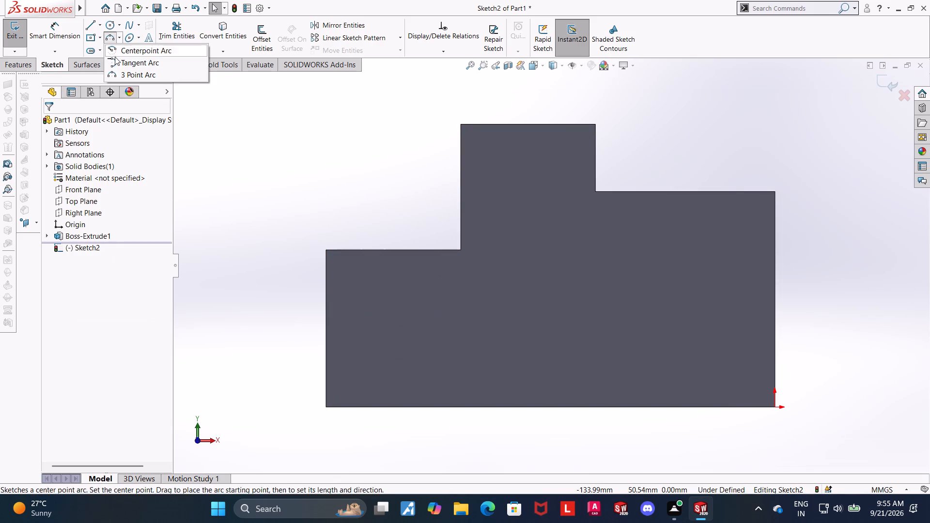
{"action": "left_click", "coordinate": [126, 49]}
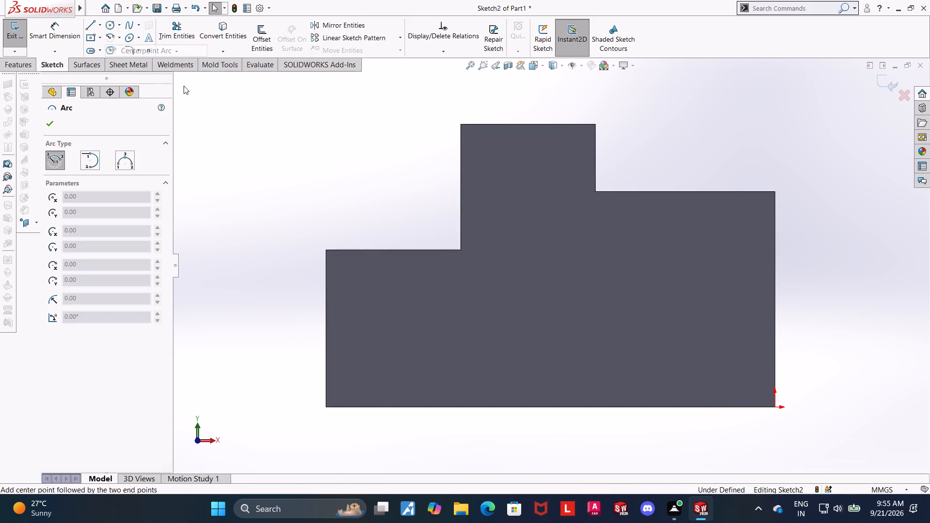
{"action": "left_click", "coordinate": [328, 249]}
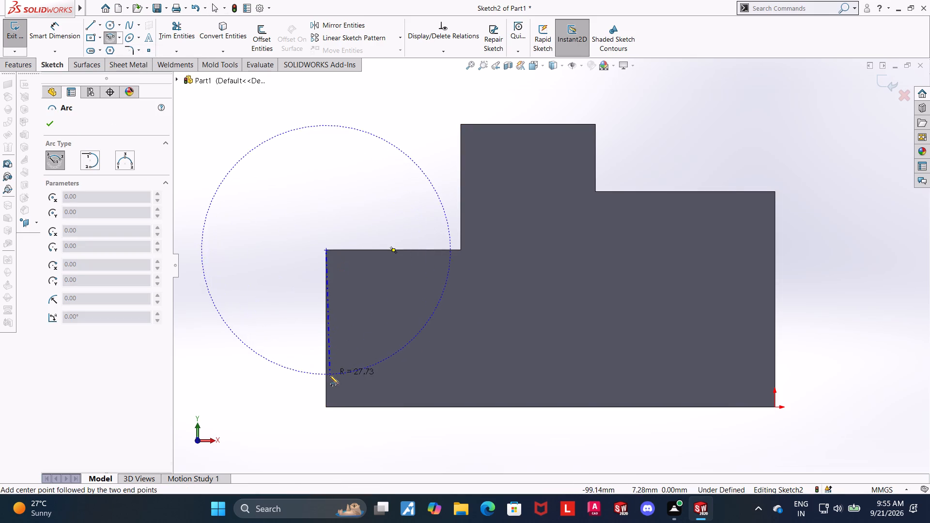
{"action": "left_click", "coordinate": [326, 379]}
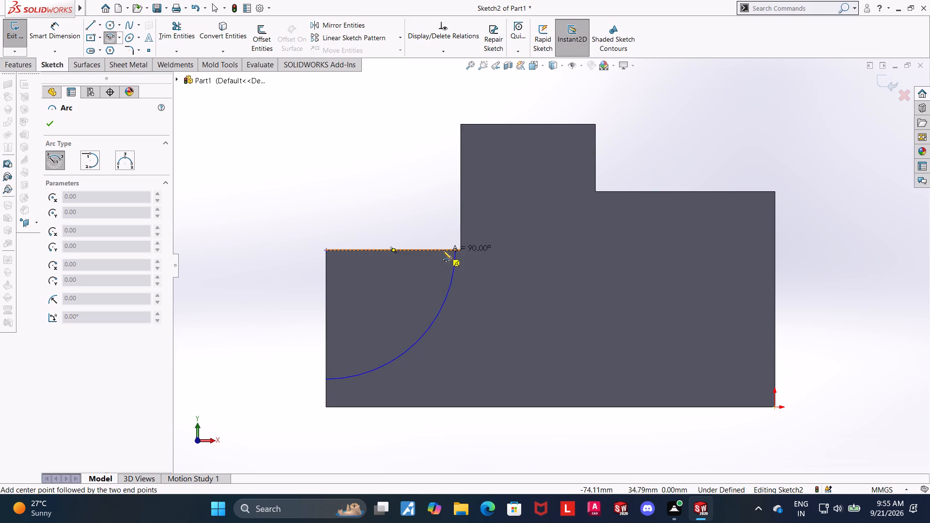
{"action": "left_click", "coordinate": [443, 250]}
{"action": "key", "text": "Escape"}
{"action": "key", "text": "Escape"}
Dimension the arc's radius as 30 mm.
{"action": "left_click", "coordinate": [50, 19]}
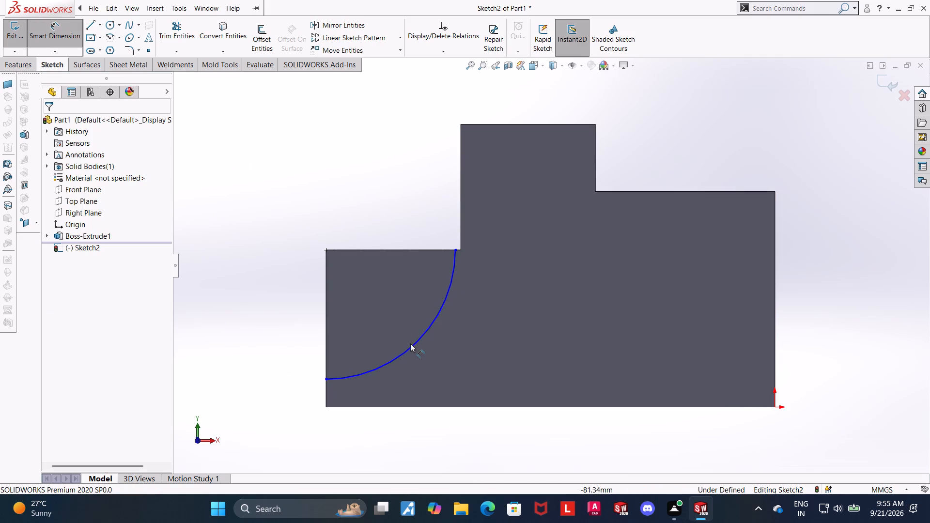
{"action": "left_click", "coordinate": [413, 344]}
{"action": "left_click", "coordinate": [303, 306]}
{"action": "type", "text": "30"}
{"action": "key", "text": "Return"}
{"action": "key", "text": "Escape"}
{"action": "key", "text": "Escape"}
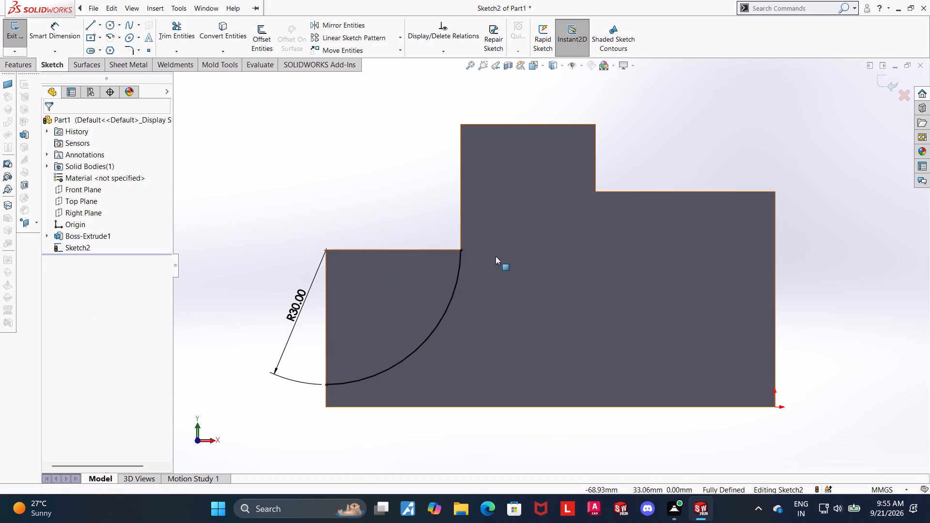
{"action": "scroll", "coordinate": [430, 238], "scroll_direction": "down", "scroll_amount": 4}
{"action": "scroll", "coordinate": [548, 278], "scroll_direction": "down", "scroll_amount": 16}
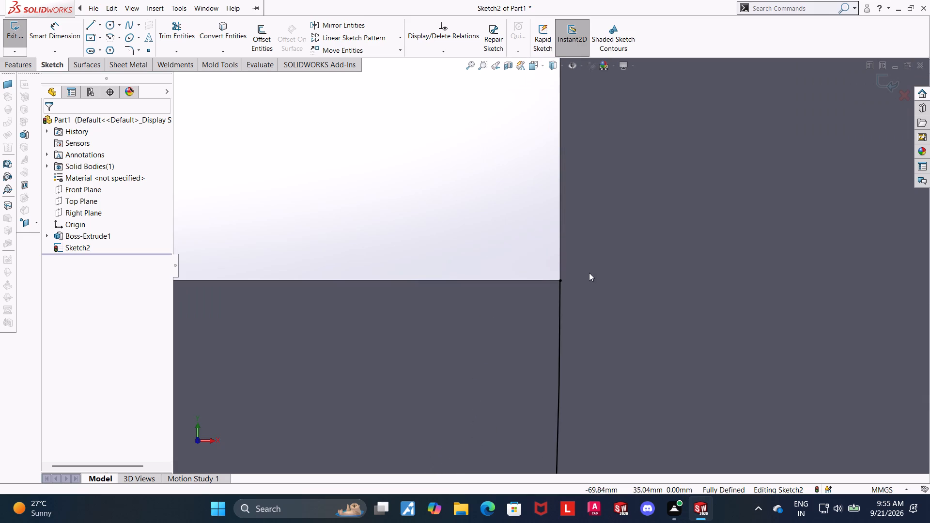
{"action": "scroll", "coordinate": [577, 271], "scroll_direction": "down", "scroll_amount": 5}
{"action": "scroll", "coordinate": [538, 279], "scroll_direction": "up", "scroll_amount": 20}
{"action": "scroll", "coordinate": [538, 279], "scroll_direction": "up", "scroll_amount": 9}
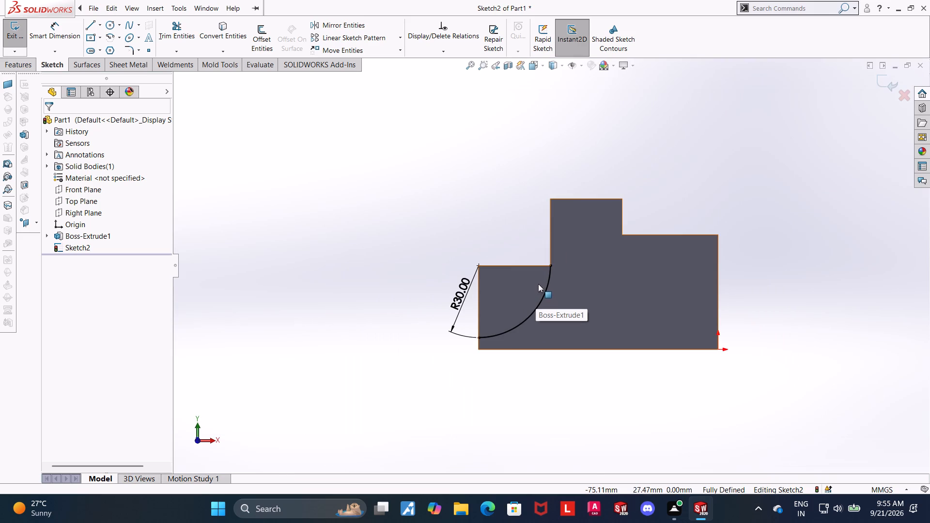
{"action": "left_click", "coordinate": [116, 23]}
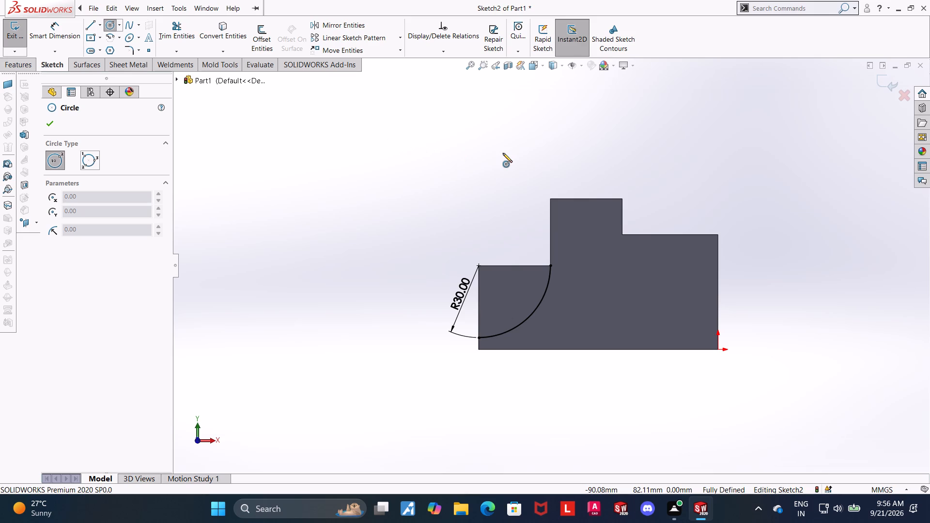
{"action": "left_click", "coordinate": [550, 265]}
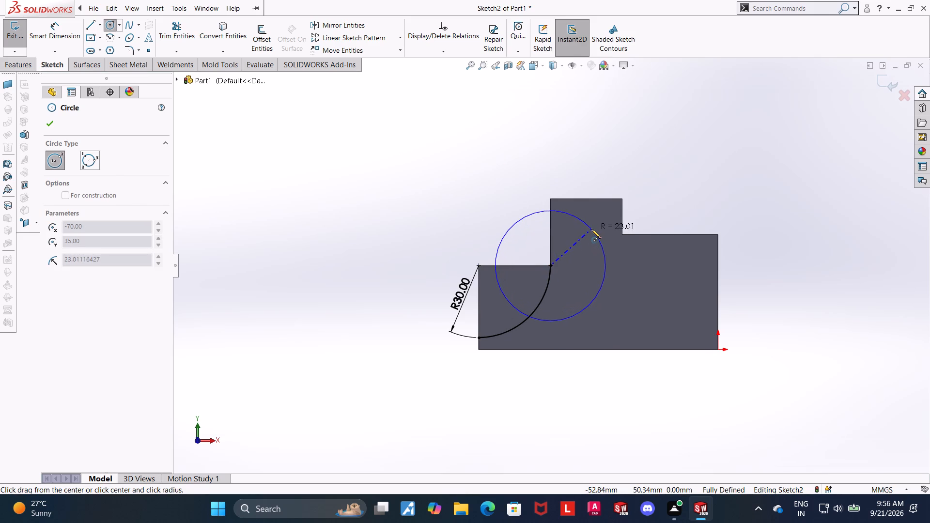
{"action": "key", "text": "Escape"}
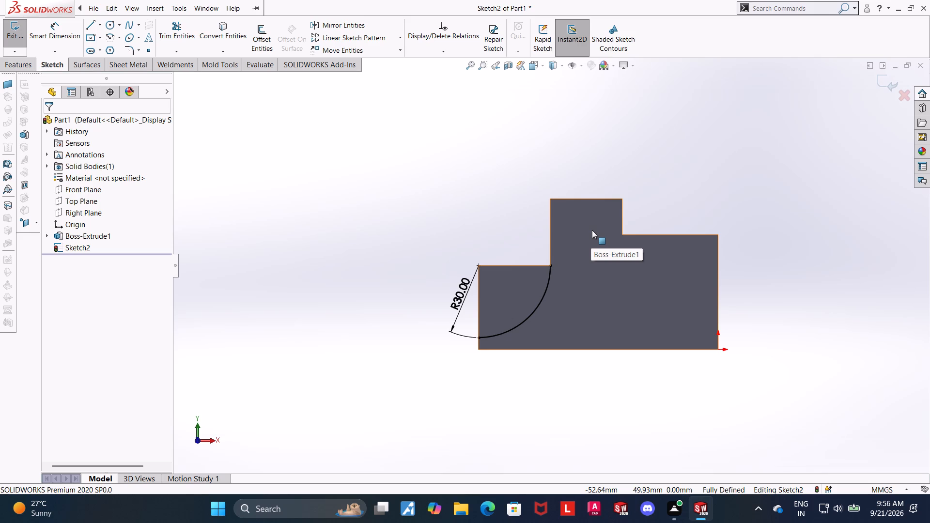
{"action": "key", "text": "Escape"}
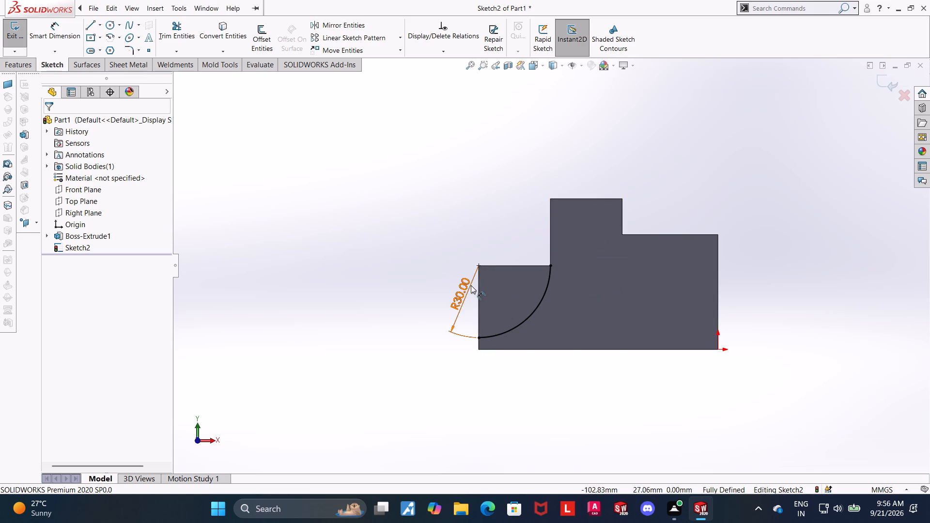
Set the arc's radius to 25 mm.
{"action": "double_click", "coordinate": [469, 286]}
{"action": "key", "text": "3"}
{"action": "key", "text": "BackSpace"}
{"action": "type", "text": "25"}
{"action": "key", "text": "Return"}
{"action": "key", "text": "Escape"}
{"action": "key", "text": "Escape"}
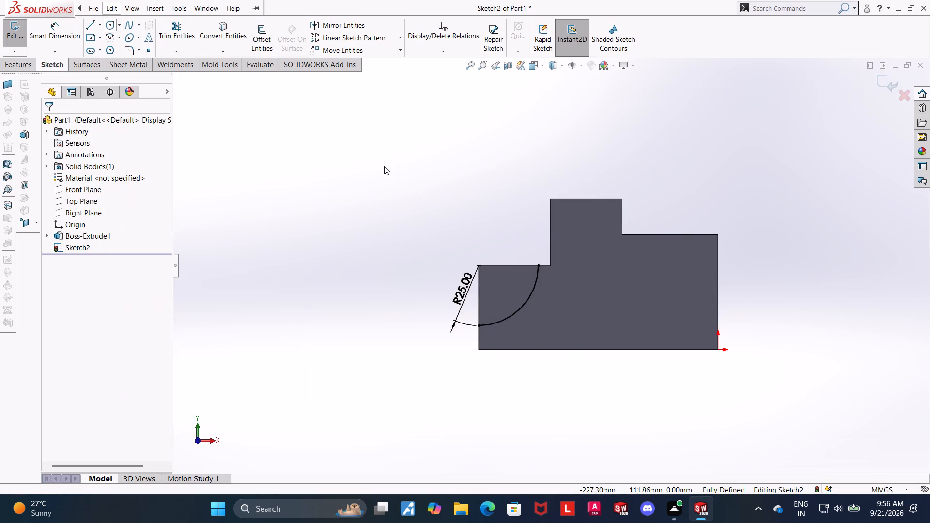
{"action": "left_click", "coordinate": [384, 166]}
Sketch a circle of about 23 mm radius centred on the inner corner where the left step meets the upper block.
{"action": "left_click", "coordinate": [117, 28]}
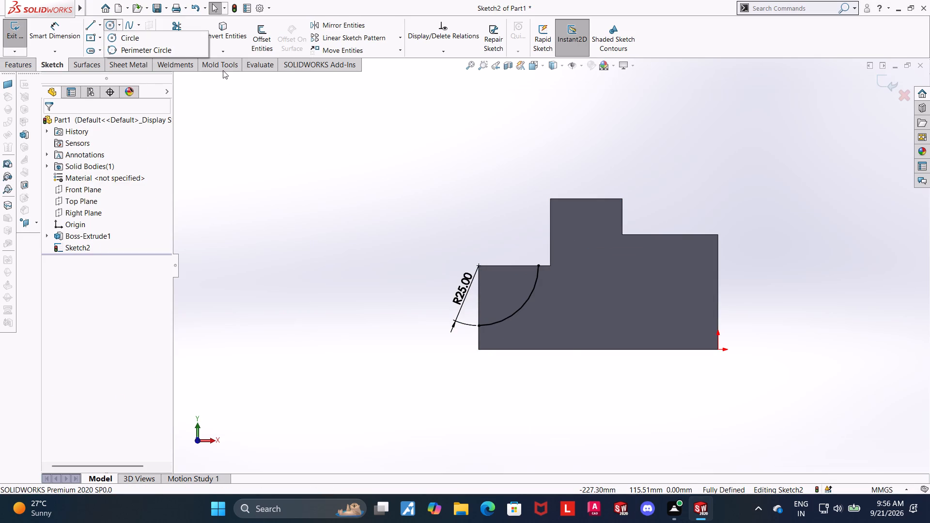
{"action": "left_click", "coordinate": [142, 36]}
{"action": "left_click", "coordinate": [552, 267]}
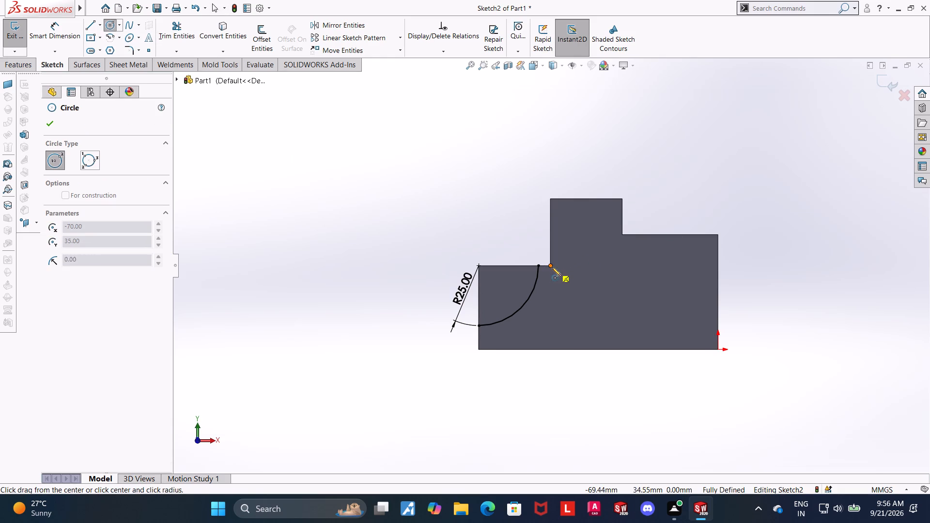
{"action": "left_click", "coordinate": [599, 239]}
{"action": "key", "text": "Escape"}
{"action": "key", "text": "Escape"}
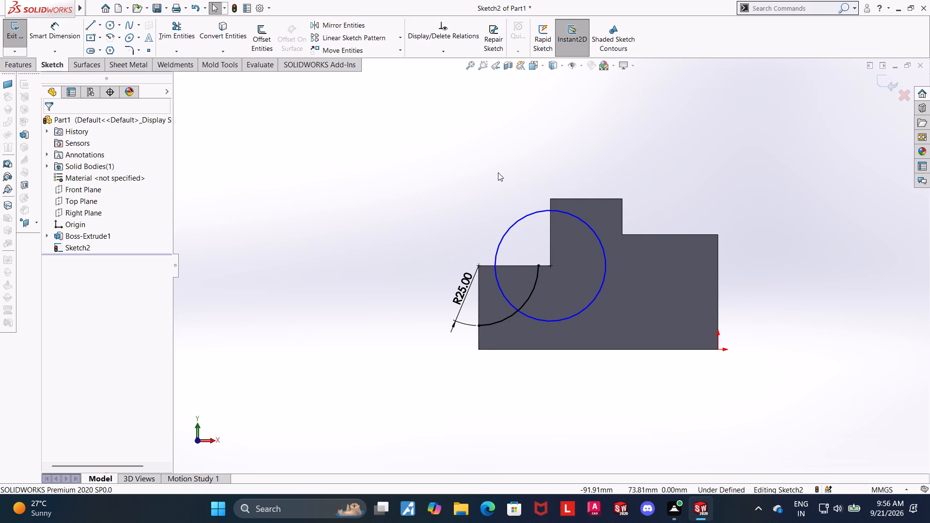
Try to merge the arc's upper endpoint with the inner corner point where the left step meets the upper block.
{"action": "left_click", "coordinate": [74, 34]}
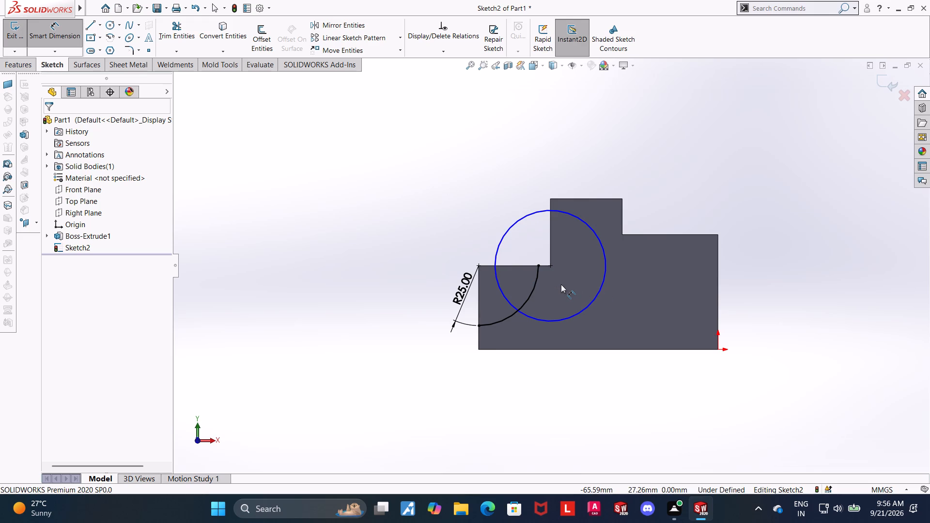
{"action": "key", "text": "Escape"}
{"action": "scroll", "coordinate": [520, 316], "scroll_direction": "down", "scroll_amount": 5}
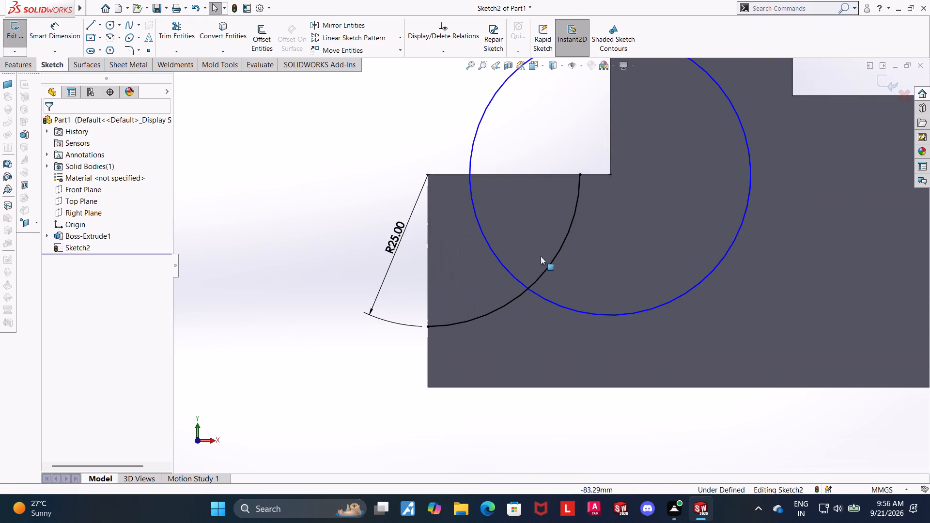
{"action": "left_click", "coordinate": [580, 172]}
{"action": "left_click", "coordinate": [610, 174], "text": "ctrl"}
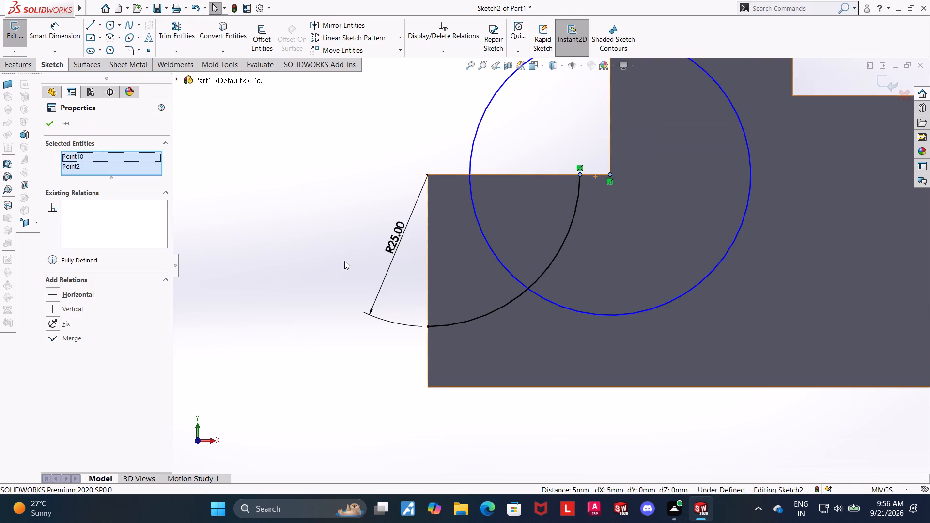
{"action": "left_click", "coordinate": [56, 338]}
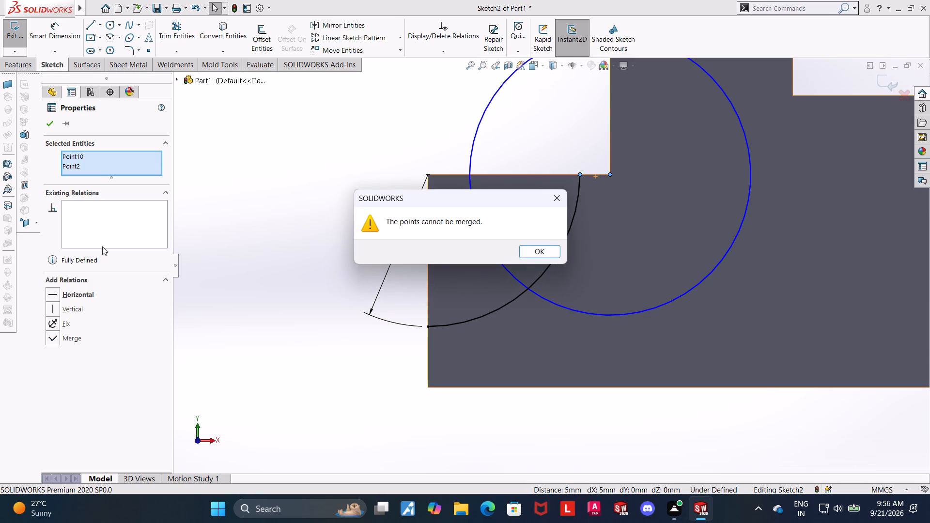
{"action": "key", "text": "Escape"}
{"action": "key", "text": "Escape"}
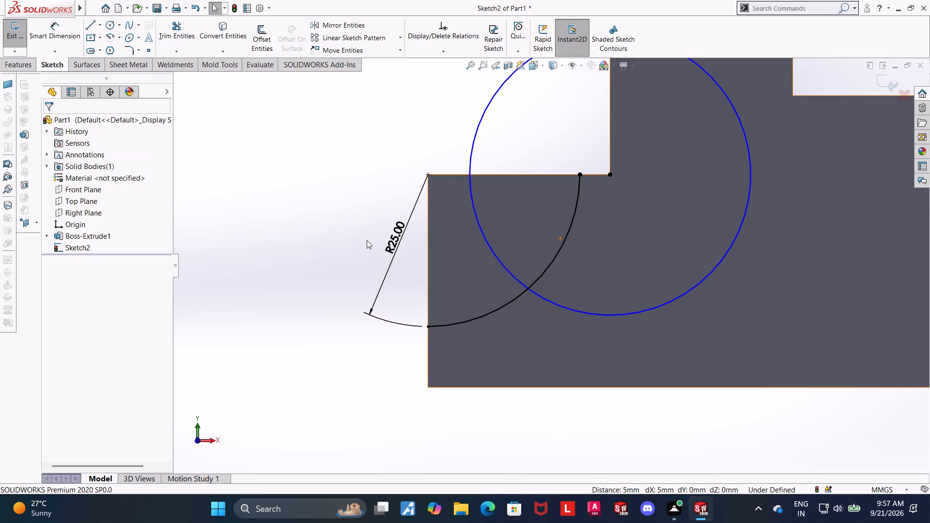
Undo the circle, the arc's radius change, its dimension and the arc itself, back to an empty sketch.
{"action": "key", "text": "ctrl+z"}
{"action": "key", "text": "ctrl+z"}
{"action": "key", "text": "ctrl+z"}
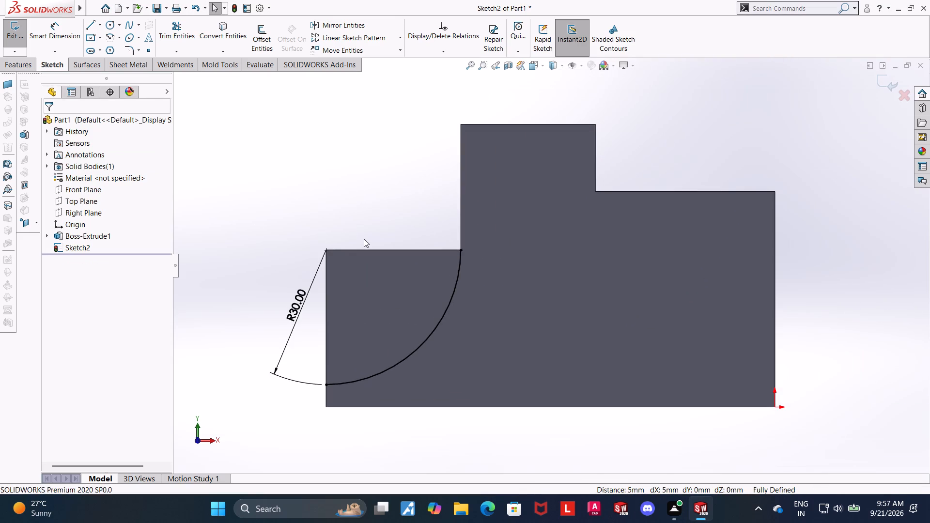
{"action": "key", "text": "ctrl+z"}
{"action": "key", "text": "ctrl+z"}
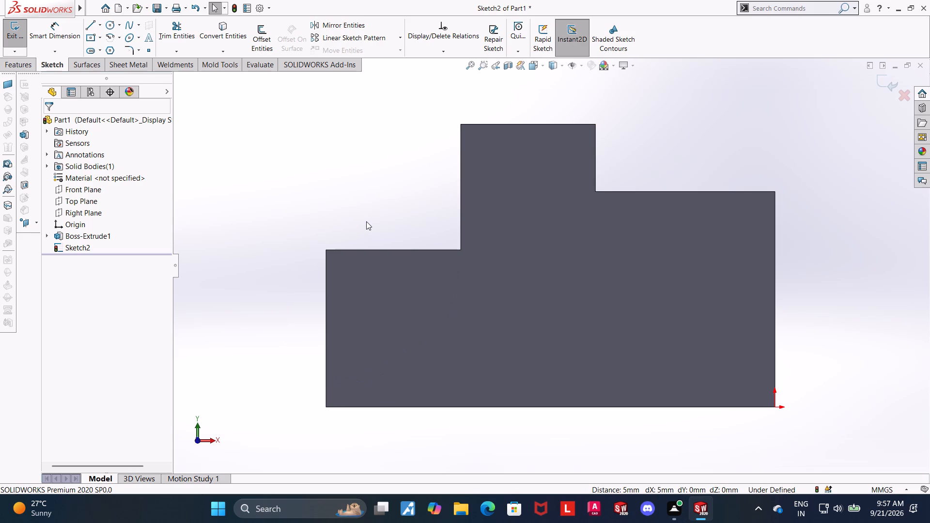
Sketch a circle of about 24 mm radius centred on the inner corner where the left step meets the upper block.
{"action": "left_click", "coordinate": [110, 21]}
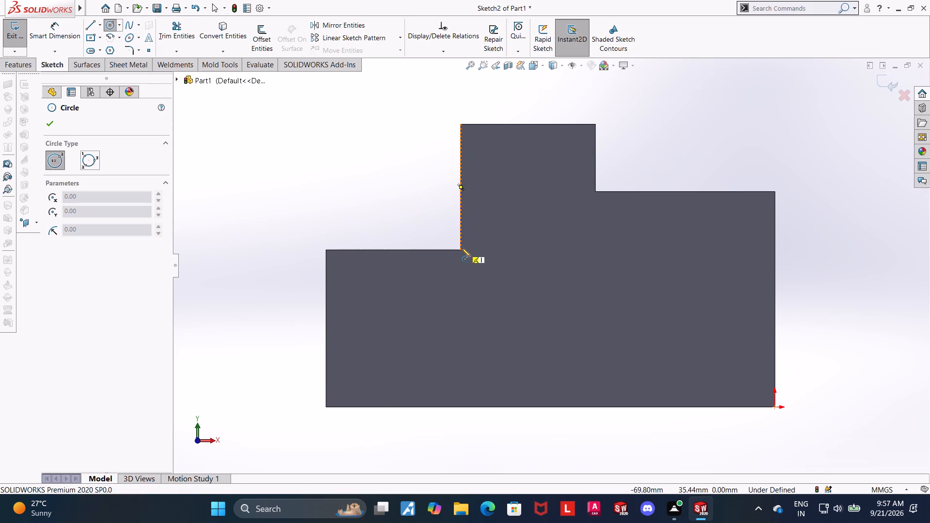
{"action": "left_click", "coordinate": [462, 249]}
{"action": "left_click", "coordinate": [558, 205]}
{"action": "key", "text": "Escape"}
{"action": "key", "text": "Escape"}
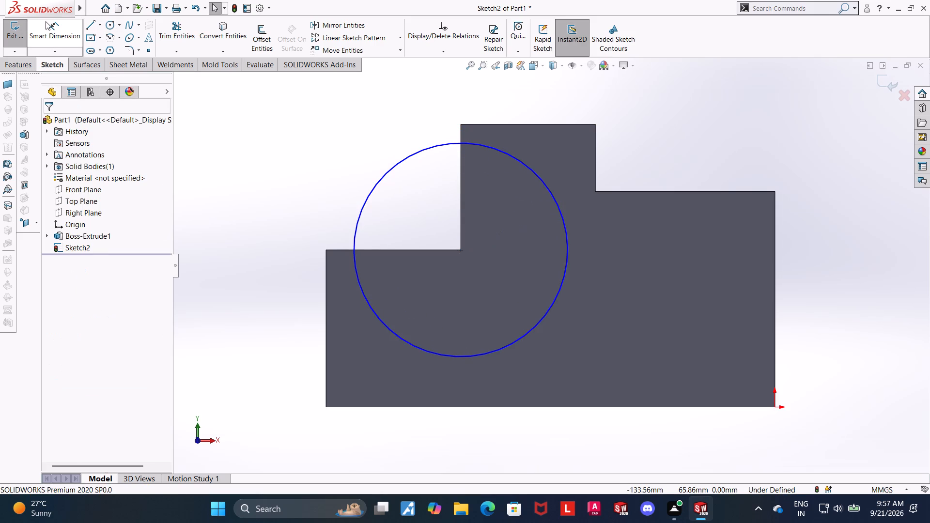
Dimension the circle's diameter as 50 mm.
{"action": "left_click", "coordinate": [46, 21]}
{"action": "left_click", "coordinate": [389, 169]}
{"action": "left_click", "coordinate": [357, 152]}
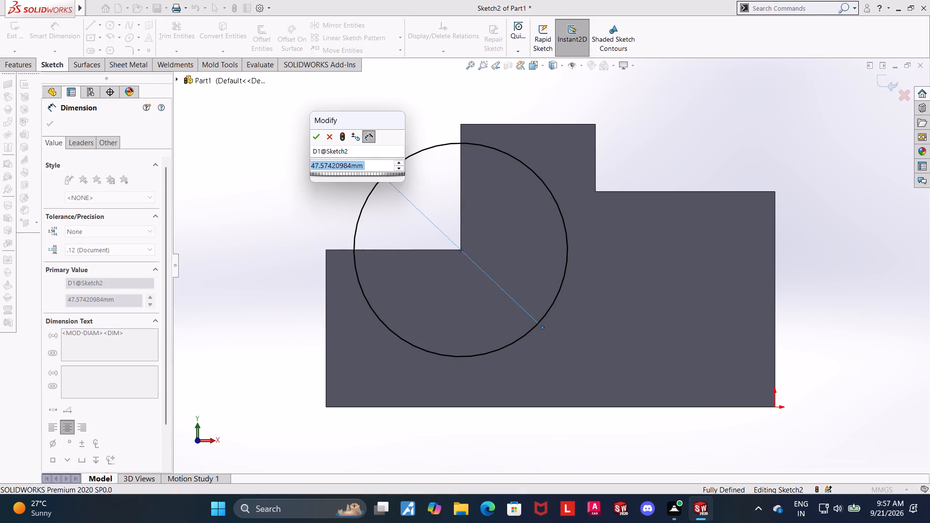
{"action": "type", "text": "50"}
{"action": "key", "text": "Return"}
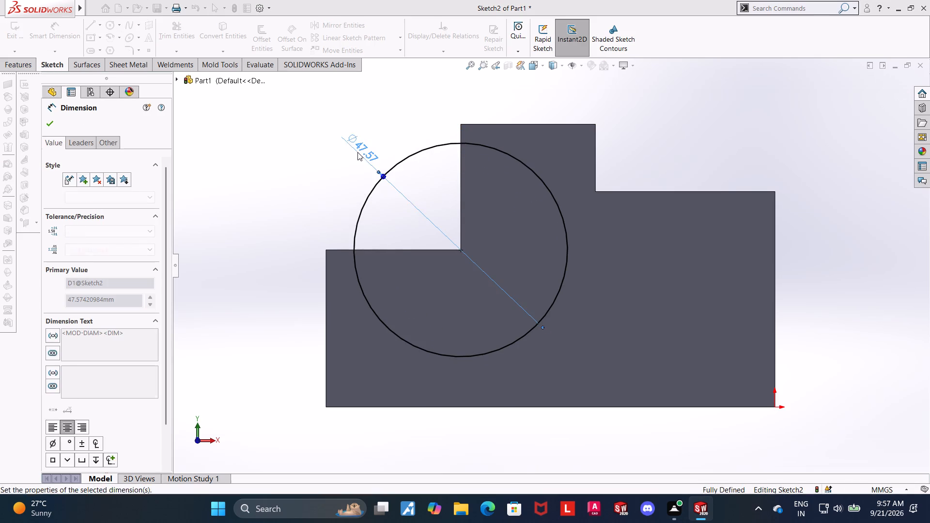
{"action": "key", "text": "Escape"}
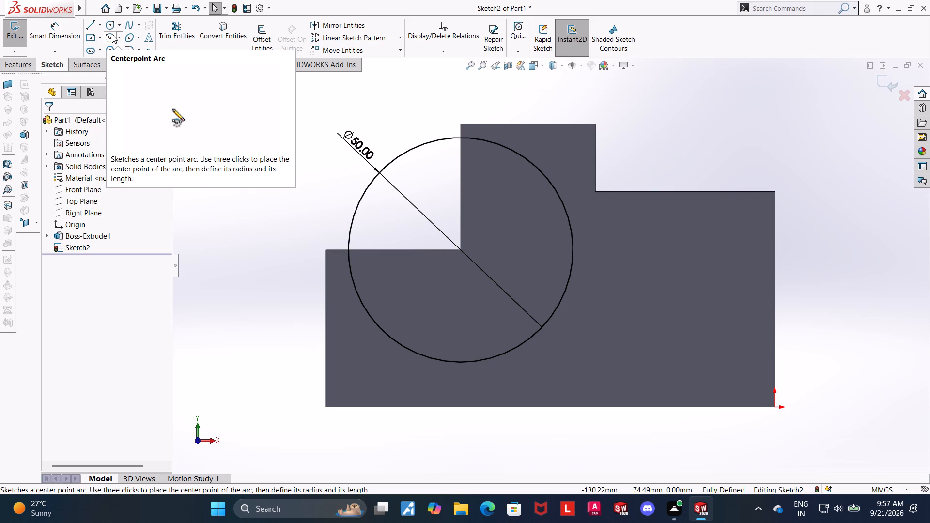
Sketch a centerpoint arc of about 29 mm radius centred on the left step's outer top corner, from the left edge towards the circle.
{"action": "left_click", "coordinate": [112, 34]}
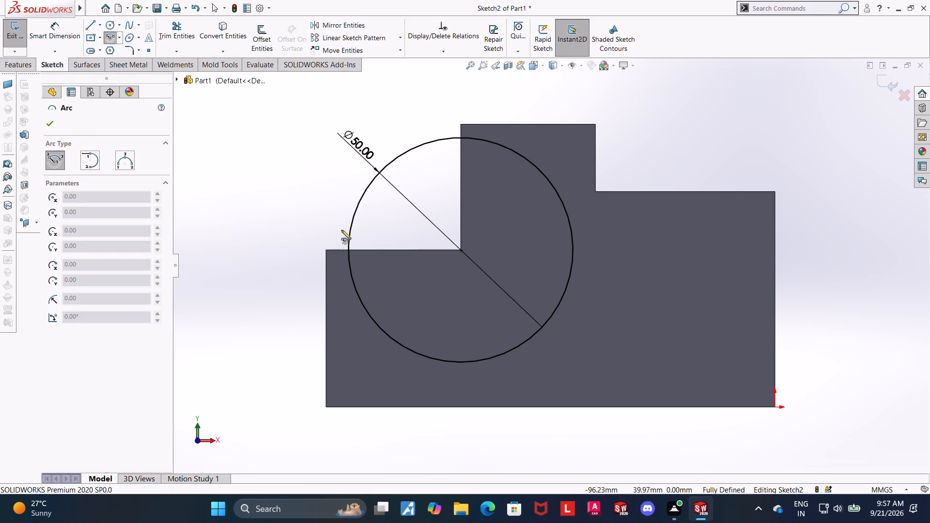
{"action": "left_click", "coordinate": [326, 250]}
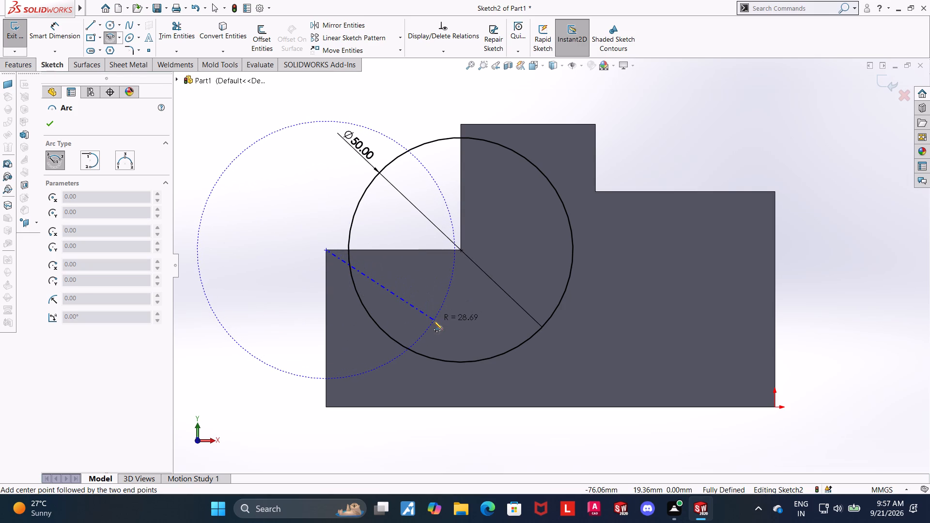
{"action": "left_click", "coordinate": [327, 382]}
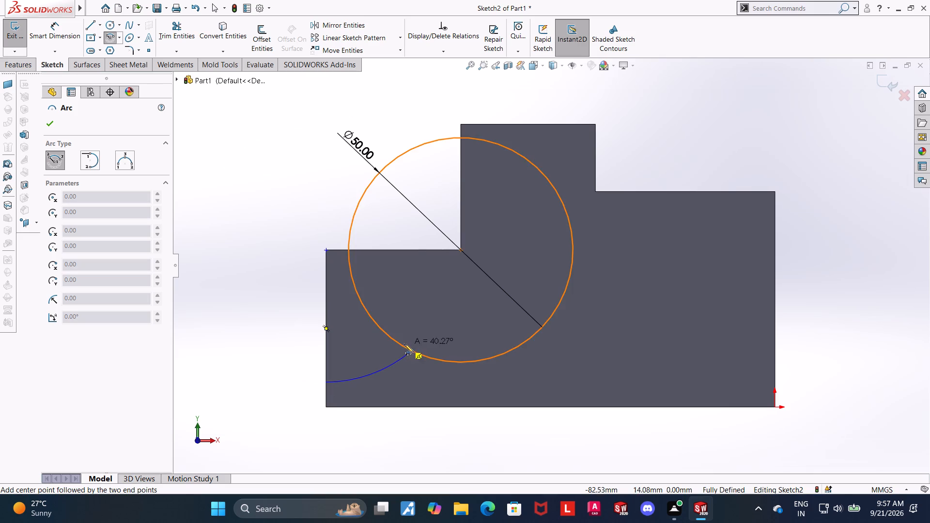
{"action": "left_click", "coordinate": [404, 347]}
{"action": "key", "text": "Escape"}
{"action": "key", "text": "Escape"}
Add a coincident relation between the arc's free endpoint and the circle.
{"action": "scroll", "coordinate": [416, 346], "scroll_direction": "down", "scroll_amount": 6}
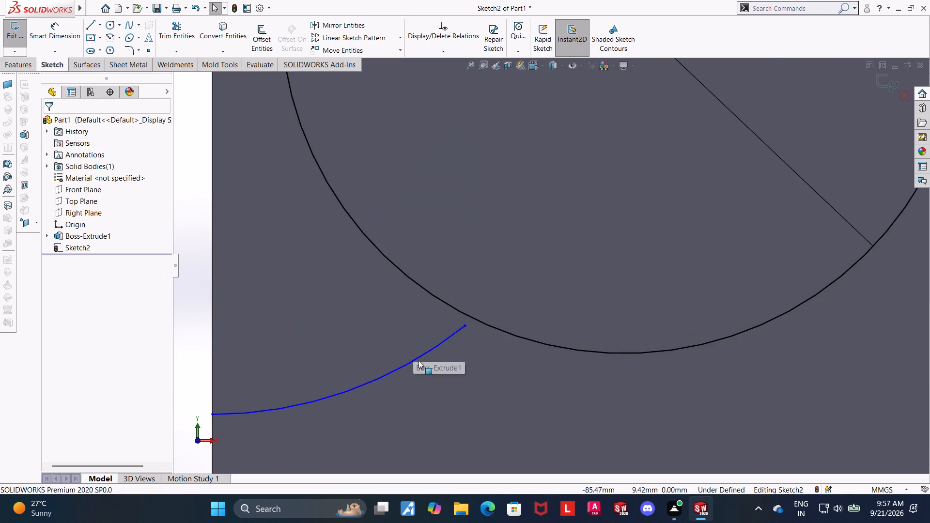
{"action": "left_click", "coordinate": [466, 325]}
{"action": "left_click", "coordinate": [464, 315], "text": "ctrl"}
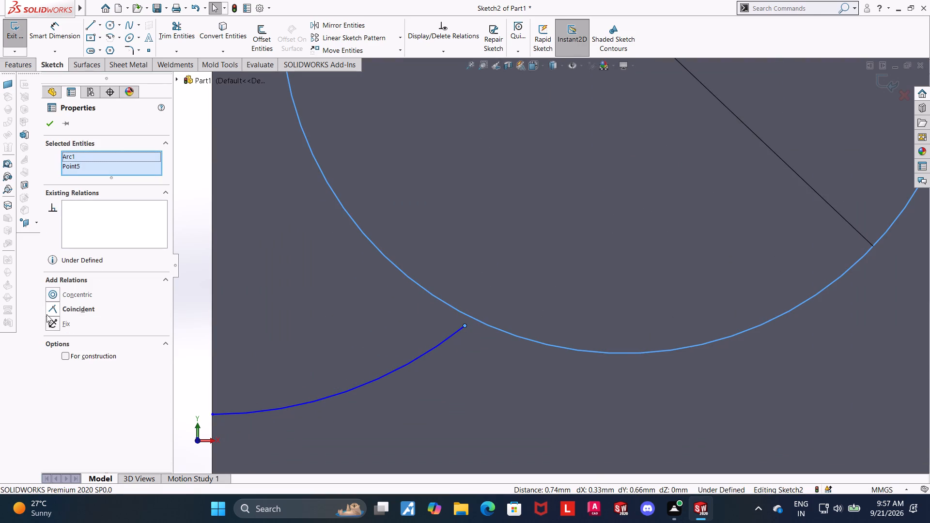
{"action": "left_click", "coordinate": [54, 306]}
{"action": "left_click", "coordinate": [46, 122]}
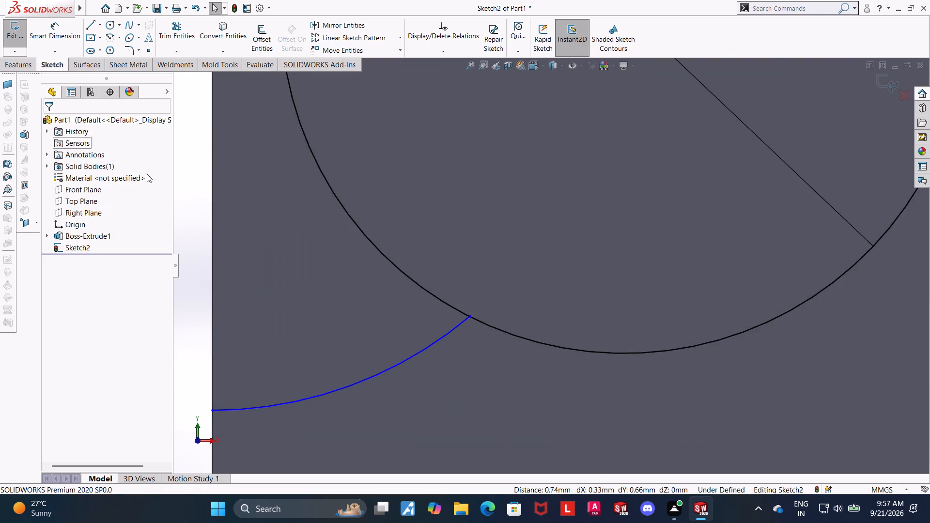
{"action": "scroll", "coordinate": [346, 247], "scroll_direction": "up", "scroll_amount": 5}
{"action": "key", "text": "Escape"}
{"action": "key", "text": "Escape"}
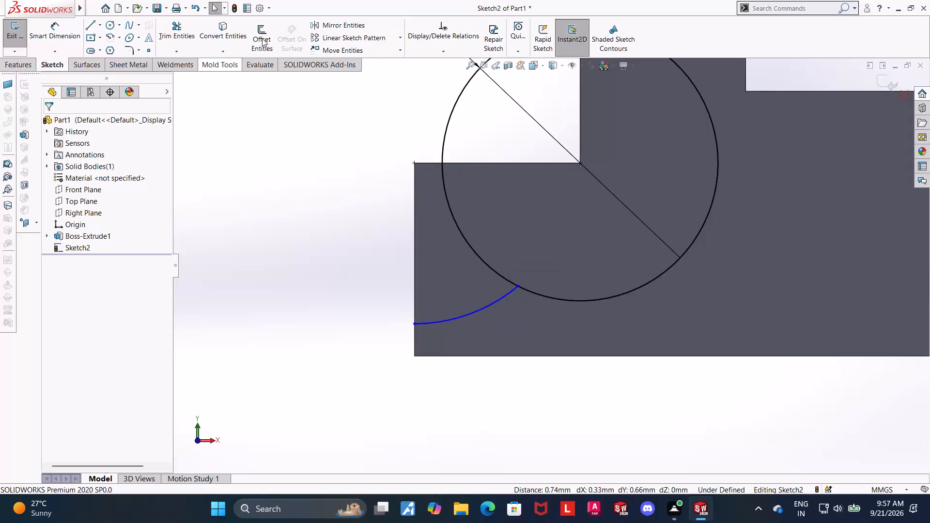
Dimension the arc's radius as 25 mm.
{"action": "left_click", "coordinate": [31, 30]}
{"action": "left_click", "coordinate": [466, 316]}
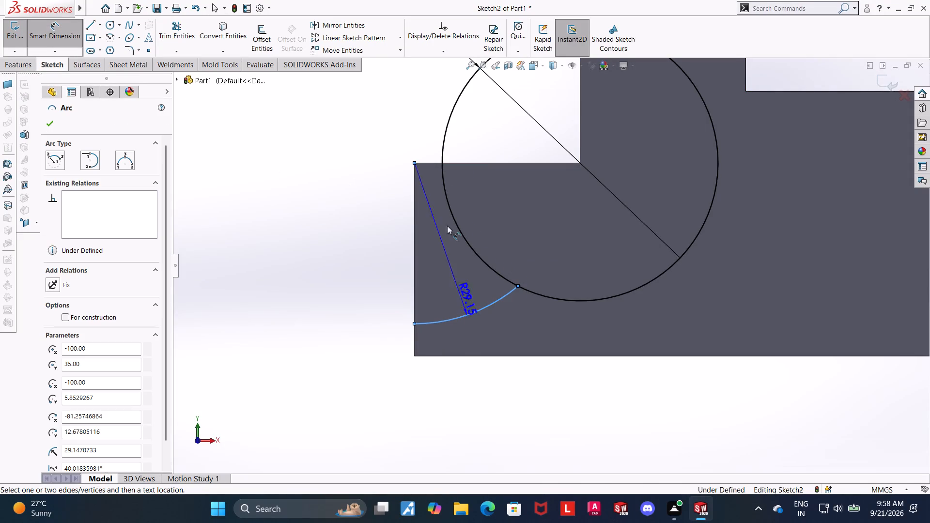
{"action": "left_click", "coordinate": [400, 198]}
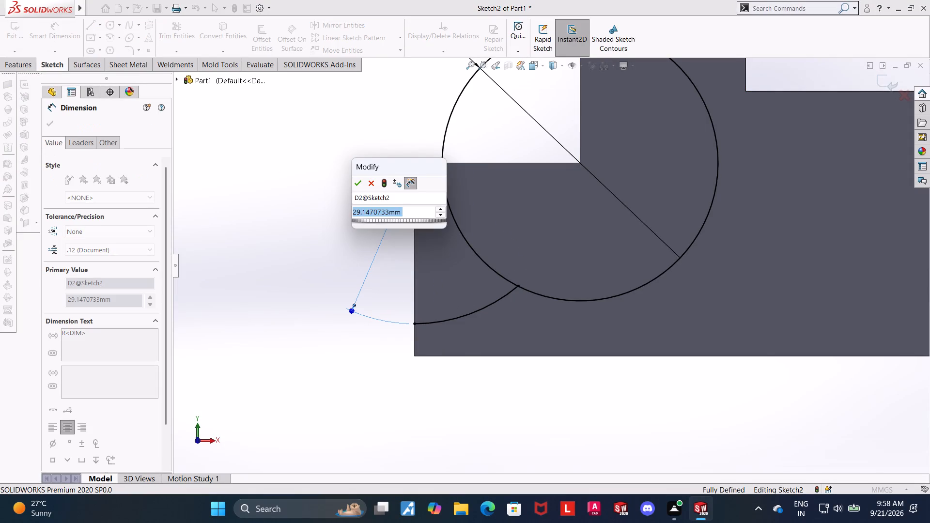
{"action": "type", "text": "25"}
{"action": "key", "text": "Return"}
{"action": "key", "text": "Escape"}
{"action": "key", "text": "Escape"}
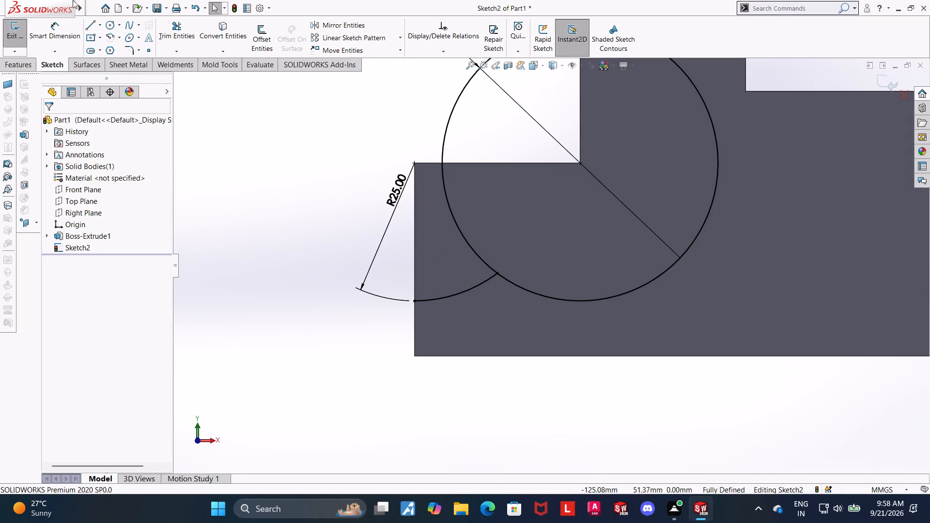
Draw connected lines from the arc's end on the left edge up to the outer top corner, and along the step's top edge to the circle.
{"action": "left_click", "coordinate": [87, 27]}
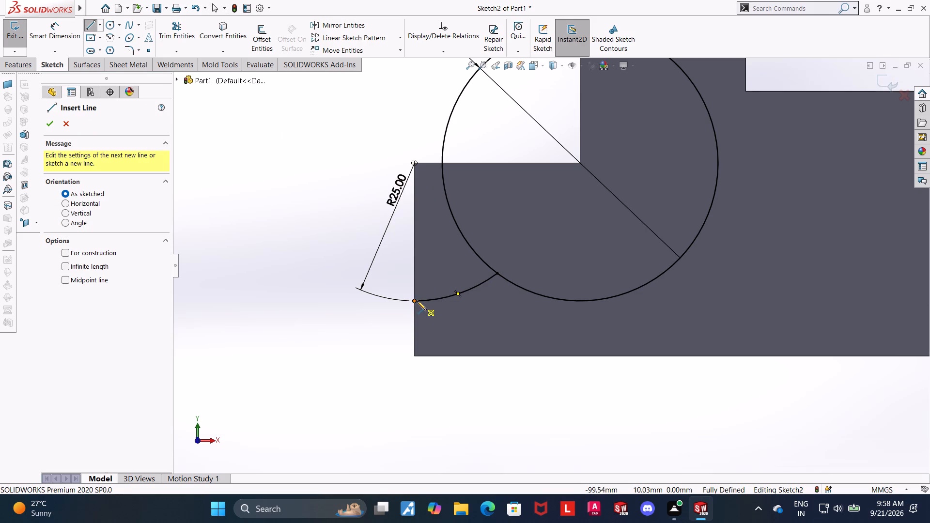
{"action": "left_click", "coordinate": [415, 301]}
{"action": "left_click", "coordinate": [414, 161]}
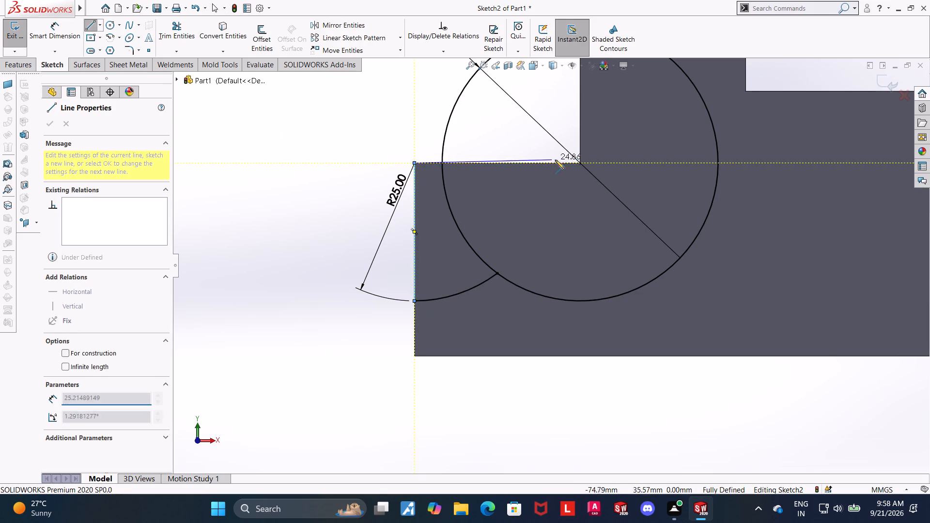
{"action": "left_click", "coordinate": [441, 163]}
{"action": "key", "text": "Escape"}
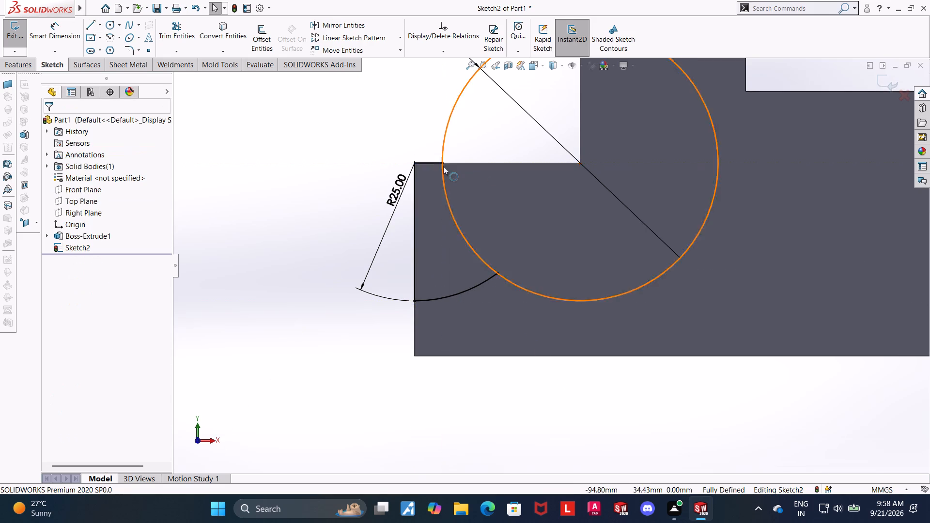
{"action": "key", "text": "Escape"}
{"action": "scroll", "coordinate": [472, 160], "scroll_direction": "down", "scroll_amount": 3}
{"action": "key", "text": "Escape"}
{"action": "scroll", "coordinate": [455, 180], "scroll_direction": "up", "scroll_amount": 3}
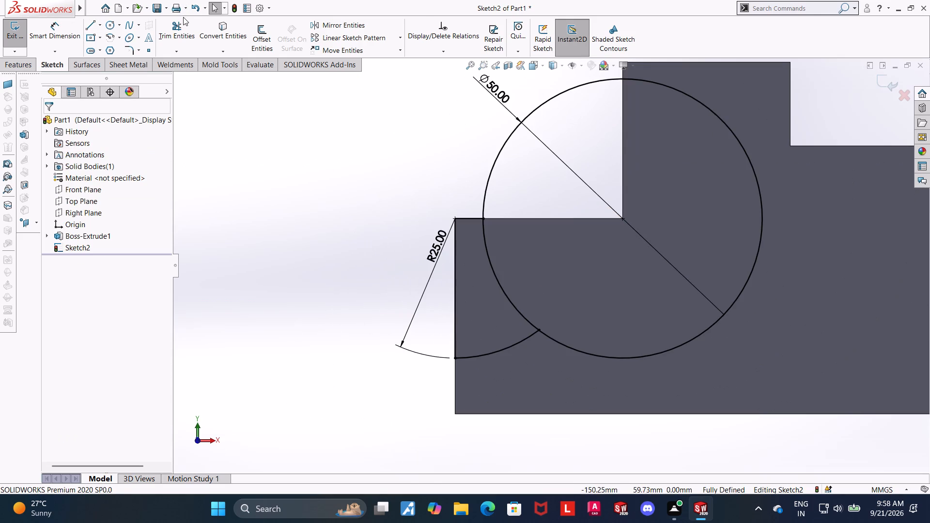
Trim away the circle's portion between the short top line and the arc, together with the vertical line on the left edge.
{"action": "left_click", "coordinate": [176, 23]}
{"action": "left_click_drag", "start_coordinate": [555, 244], "coordinate": [454, 295]}
{"action": "key", "text": "Escape"}
{"action": "key", "text": "Escape"}
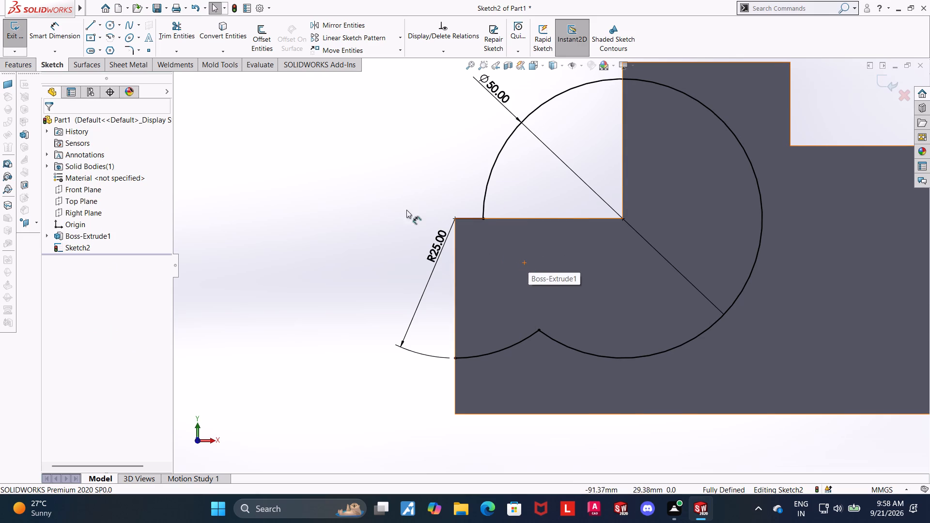
{"action": "key", "text": "Escape"}
Exit the front-face sketch.
{"action": "scroll", "coordinate": [555, 223], "scroll_direction": "up", "scroll_amount": 4}
{"action": "middle_click_drag", "start_coordinate": [722, 216], "coordinate": [780, 234]}
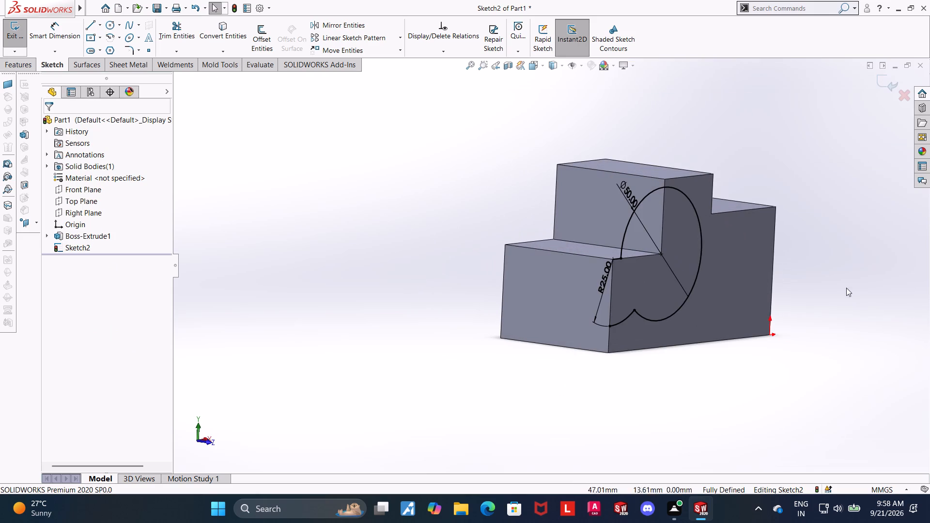
{"action": "left_click", "coordinate": [845, 283]}
{"action": "left_click", "coordinate": [884, 85]}
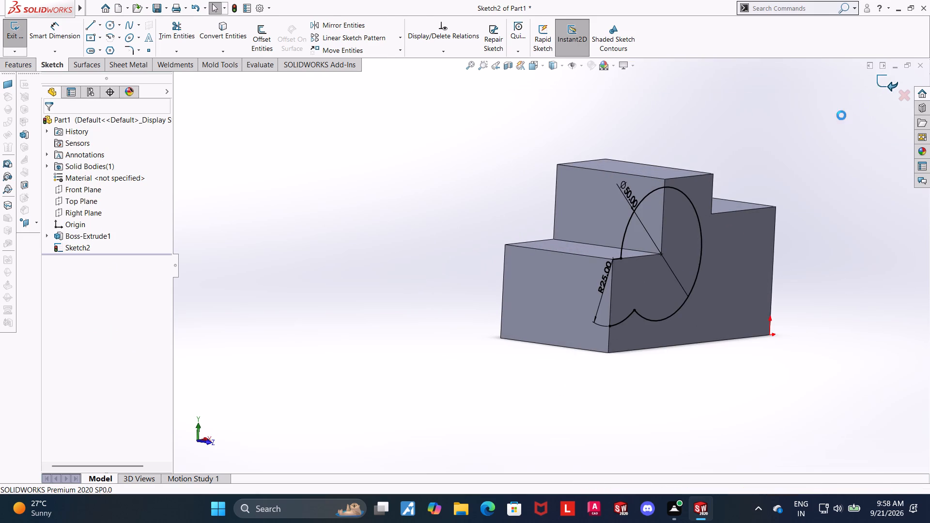
{"action": "middle_click_drag", "start_coordinate": [417, 113], "coordinate": [353, 108]}
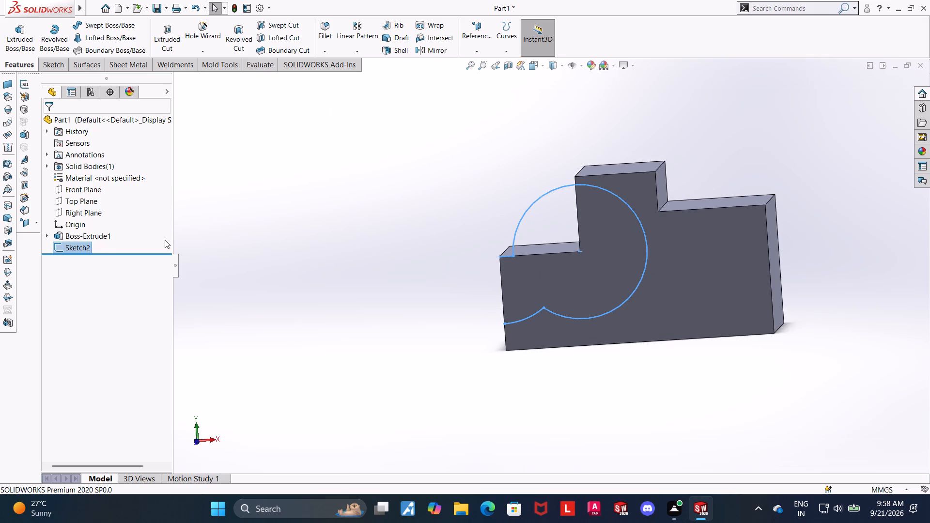
Reopen Sketch2 facing its plane and draw a vertical line from the arc's end on the left edge to the step's outer top corner.
{"action": "left_click", "coordinate": [91, 246]}
{"action": "left_click", "coordinate": [100, 224]}
{"action": "left_click", "coordinate": [77, 250]}
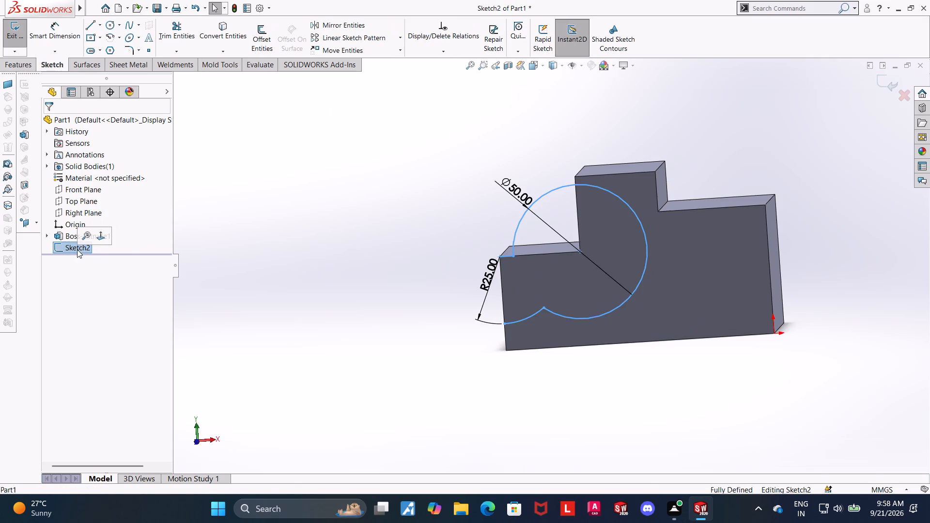
{"action": "left_click", "coordinate": [107, 234]}
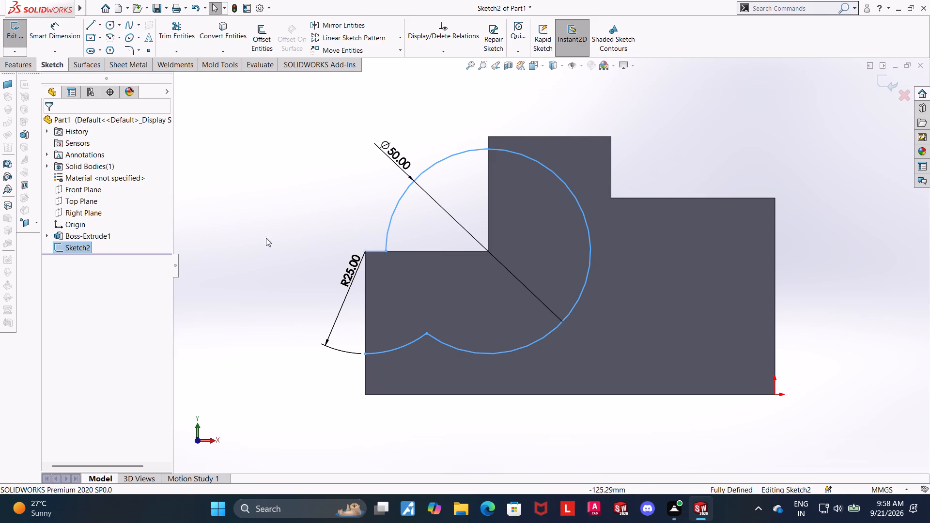
{"action": "left_click", "coordinate": [97, 26]}
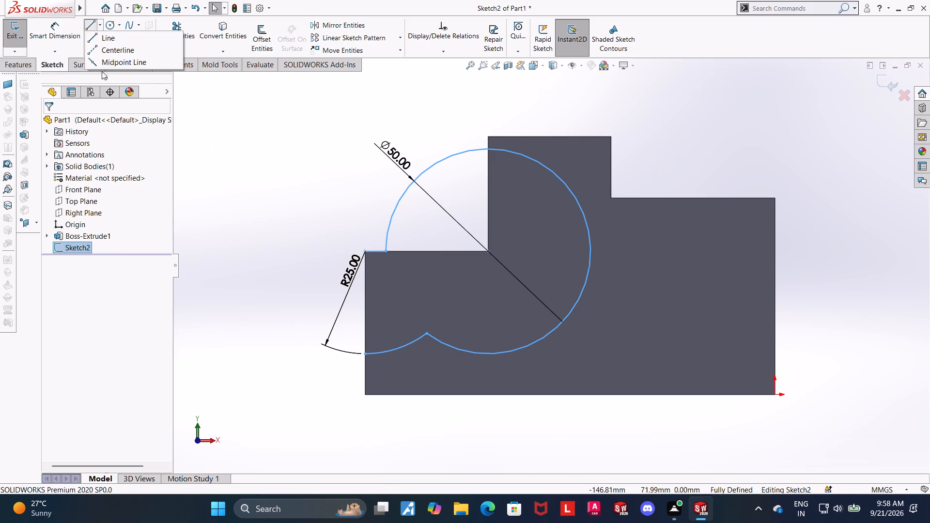
{"action": "left_click", "coordinate": [103, 37]}
{"action": "left_click", "coordinate": [366, 353]}
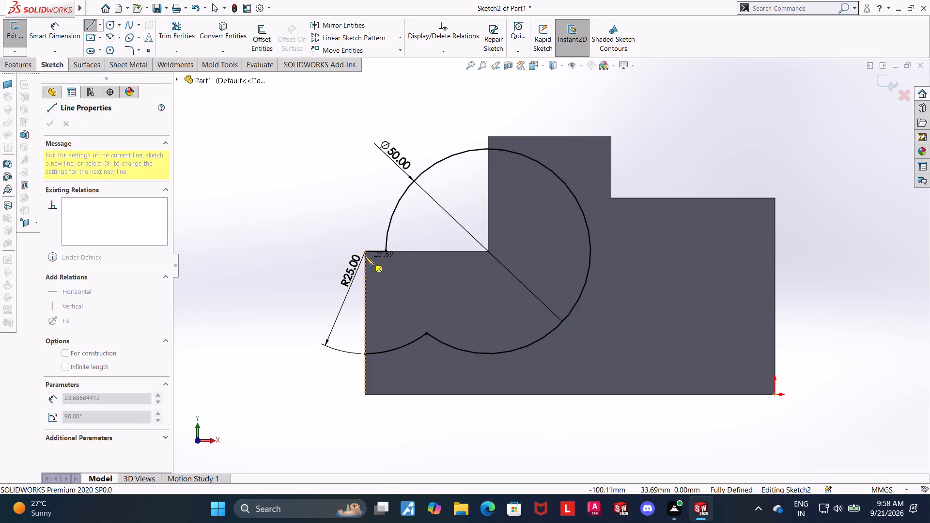
{"action": "left_click", "coordinate": [364, 251]}
{"action": "key", "text": "Escape"}
{"action": "key", "text": "Escape"}
{"action": "key", "text": "Escape"}
{"action": "key", "text": "Escape"}
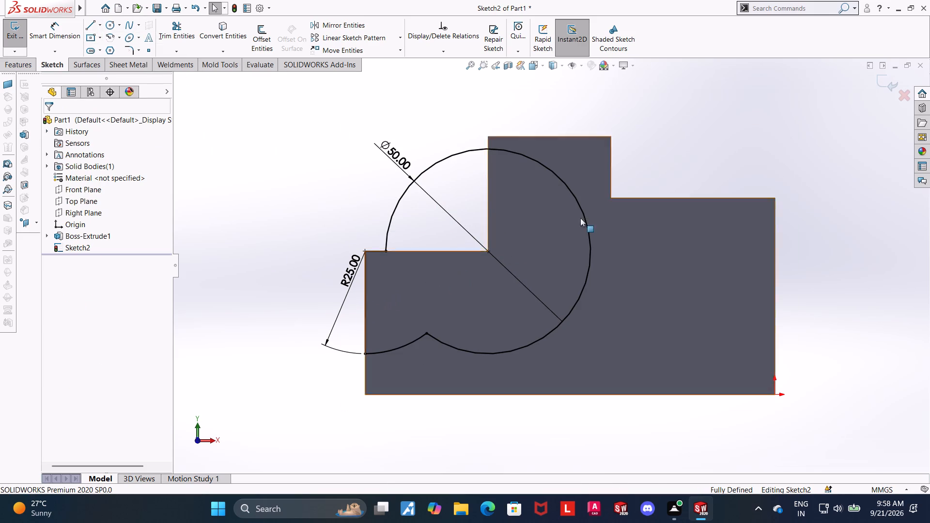
Exit the front-face sketch.
{"action": "left_click", "coordinate": [875, 89]}
{"action": "left_click", "coordinate": [886, 80]}
Cut-extrude Sketch2 into the block from the front face with a blind depth of 8 mm.
{"action": "middle_click_drag", "start_coordinate": [710, 144], "coordinate": [739, 151]}
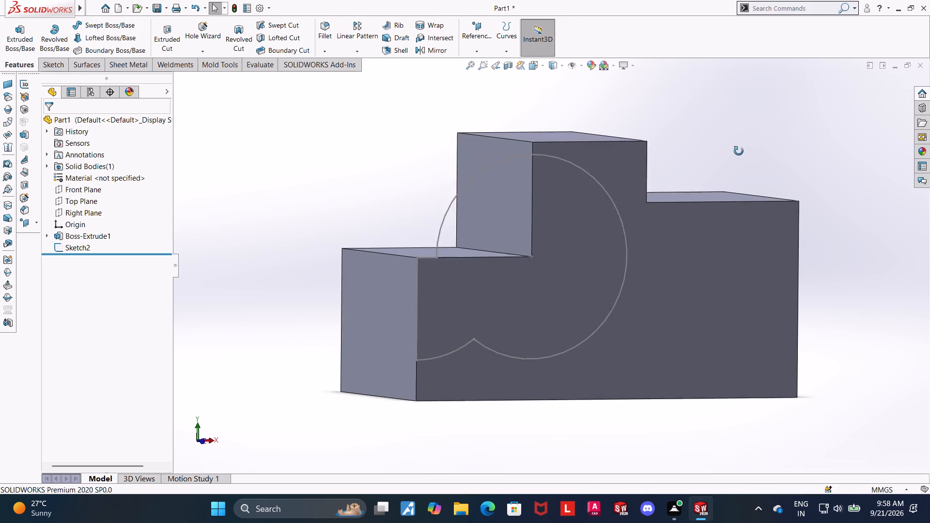
{"action": "middle_click_drag", "start_coordinate": [739, 151], "coordinate": [756, 154]}
{"action": "left_click", "coordinate": [172, 39]}
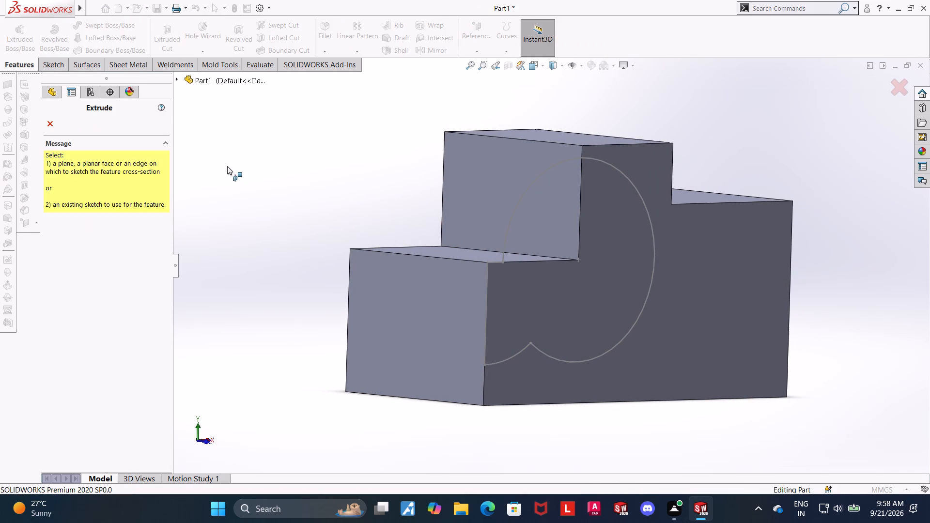
{"action": "left_click", "coordinate": [174, 82]}
{"action": "left_click", "coordinate": [214, 212]}
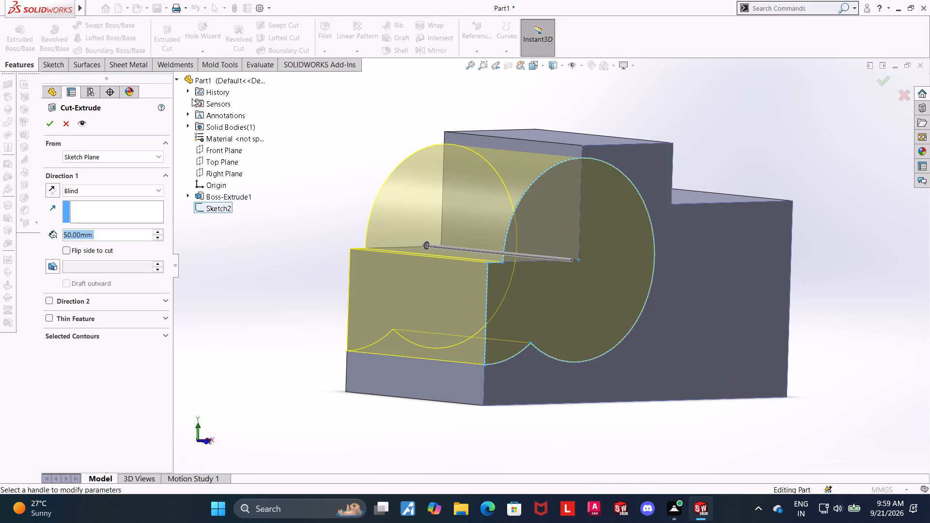
{"action": "middle_click_drag", "start_coordinate": [257, 252], "coordinate": [249, 252]}
{"action": "left_click", "coordinate": [111, 234]}
{"action": "left_click_drag", "start_coordinate": [111, 234], "coordinate": [90, 232]}
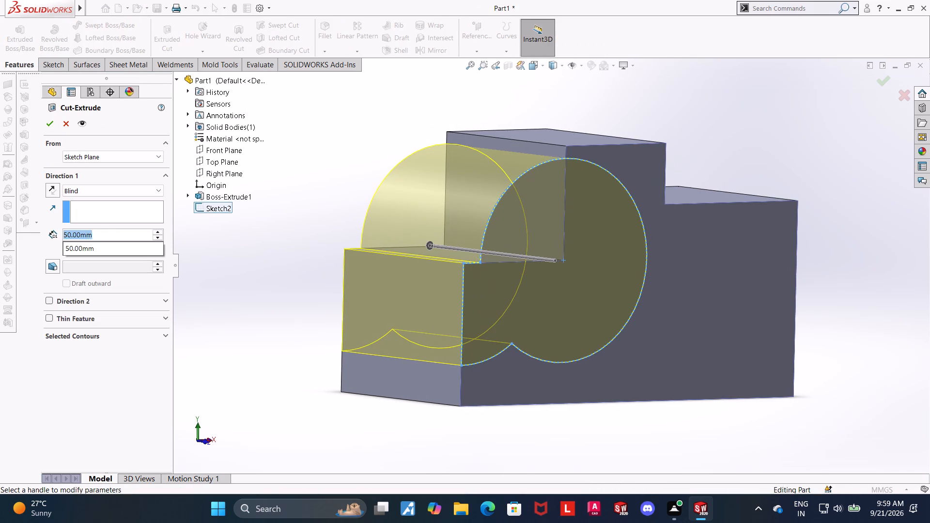
{"action": "left_click_drag", "start_coordinate": [90, 232], "coordinate": [46, 236]}
{"action": "left_click_drag", "start_coordinate": [100, 236], "coordinate": [18, 233]}
{"action": "key", "text": "8"}
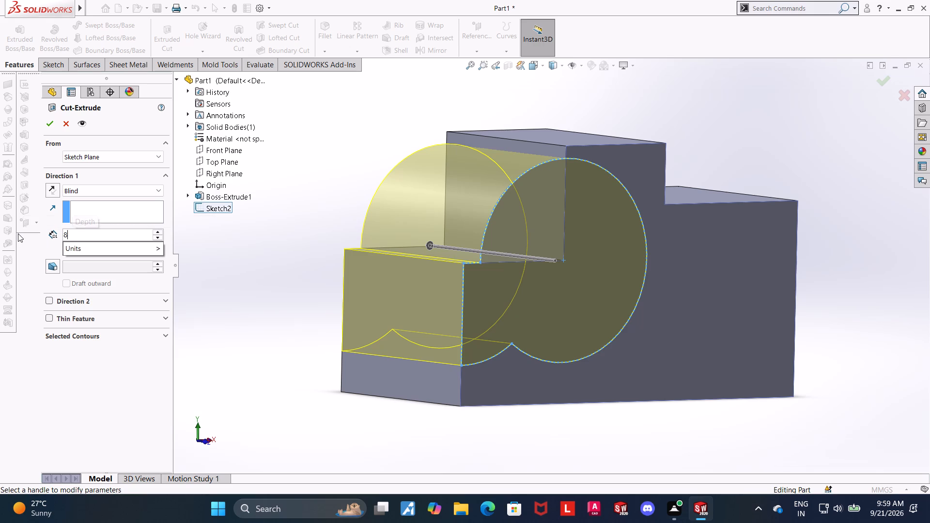
{"action": "key", "text": "Return"}
{"action": "left_click", "coordinate": [47, 125]}
{"action": "left_click", "coordinate": [254, 263]}
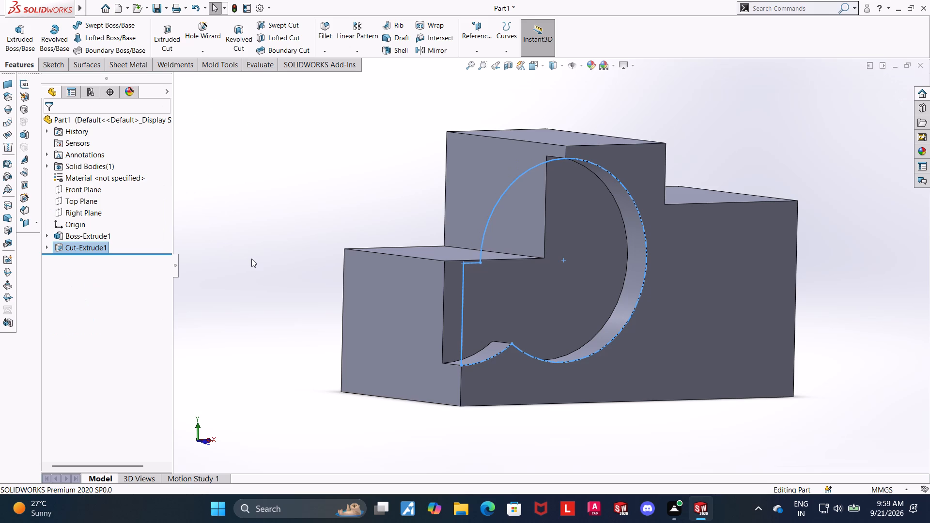
Edit the front-face extruded cut and set its blind depth to 13 mm.
{"action": "left_click", "coordinate": [93, 245]}
{"action": "left_click", "coordinate": [103, 218]}
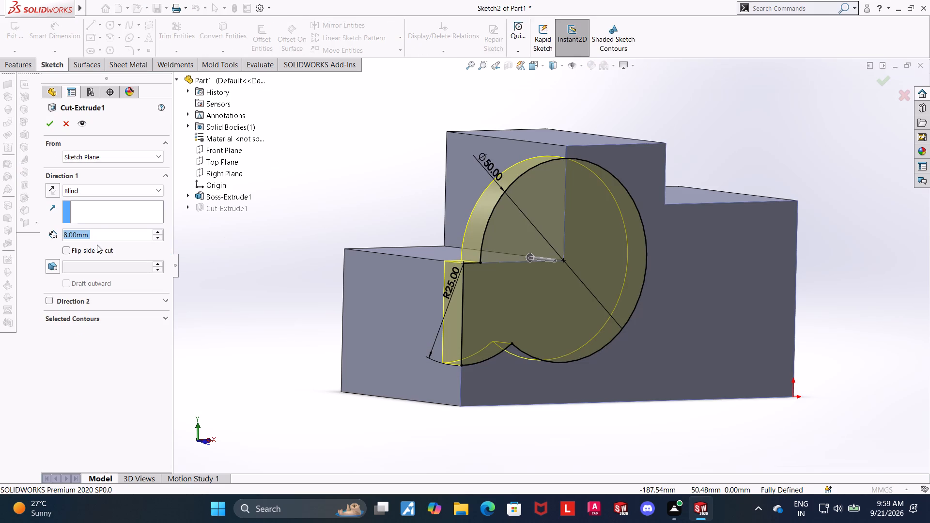
{"action": "type", "text": "13"}
{"action": "key", "text": "Return"}
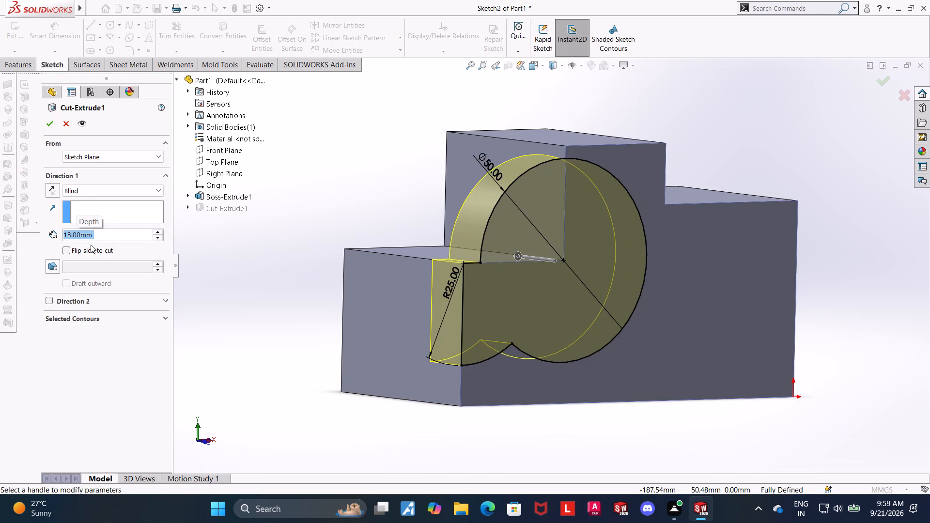
{"action": "left_click", "coordinate": [45, 128]}
{"action": "left_click", "coordinate": [242, 173]}
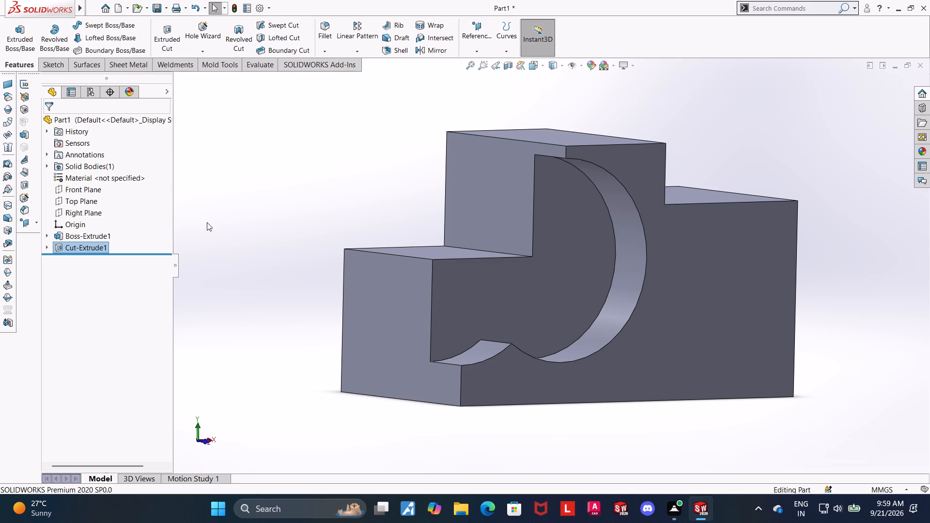
Start a sketch on the block's back face and view it normal to that face.
{"action": "scroll", "coordinate": [205, 217], "scroll_direction": "up", "scroll_amount": 1}
{"action": "middle_click_drag", "start_coordinate": [214, 244], "coordinate": [379, 245]}
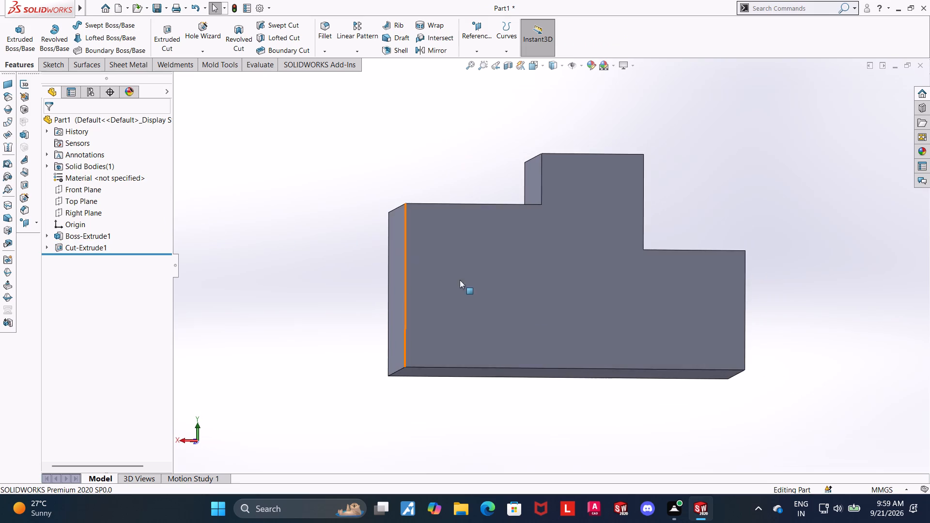
{"action": "left_click", "coordinate": [641, 299]}
{"action": "left_click", "coordinate": [686, 266]}
{"action": "left_click", "coordinate": [88, 261]}
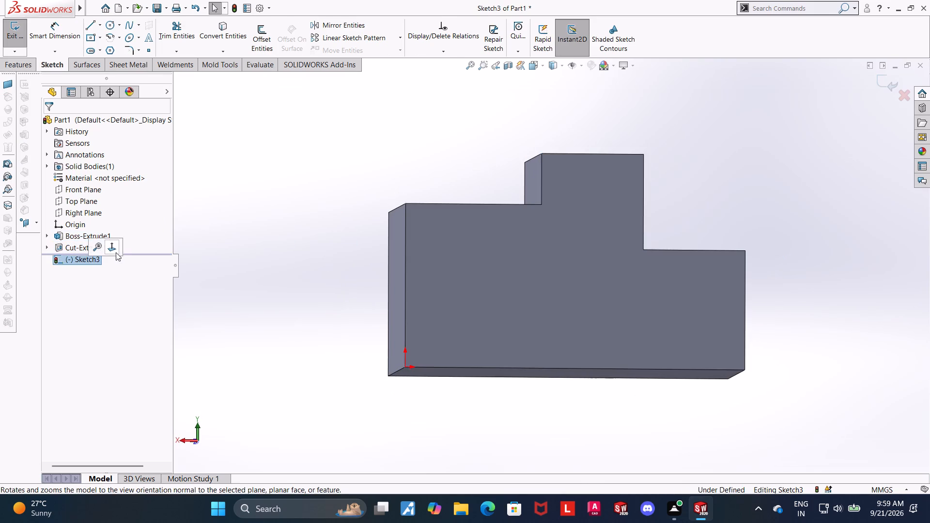
{"action": "left_click", "coordinate": [116, 248]}
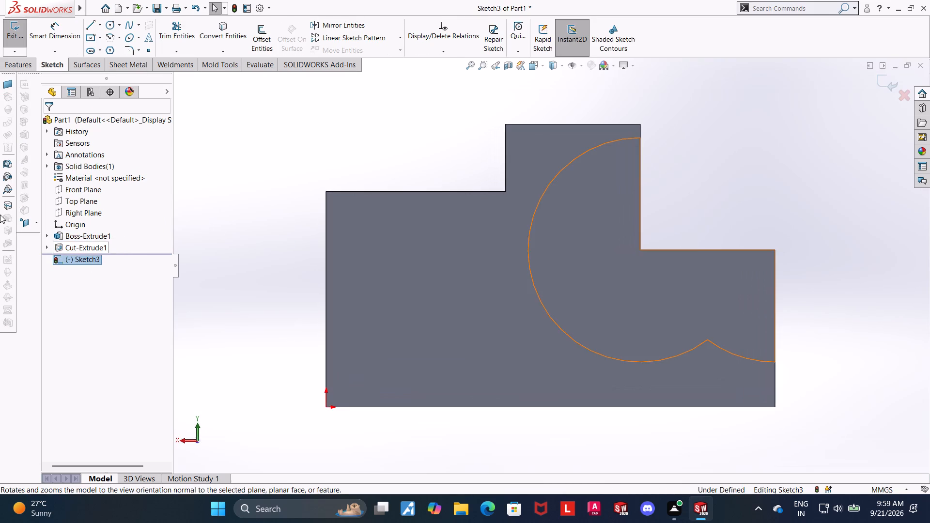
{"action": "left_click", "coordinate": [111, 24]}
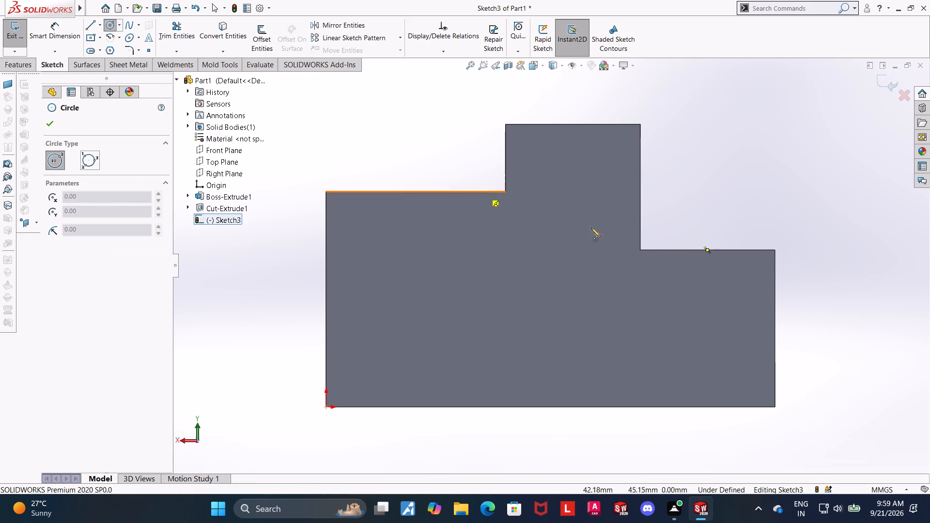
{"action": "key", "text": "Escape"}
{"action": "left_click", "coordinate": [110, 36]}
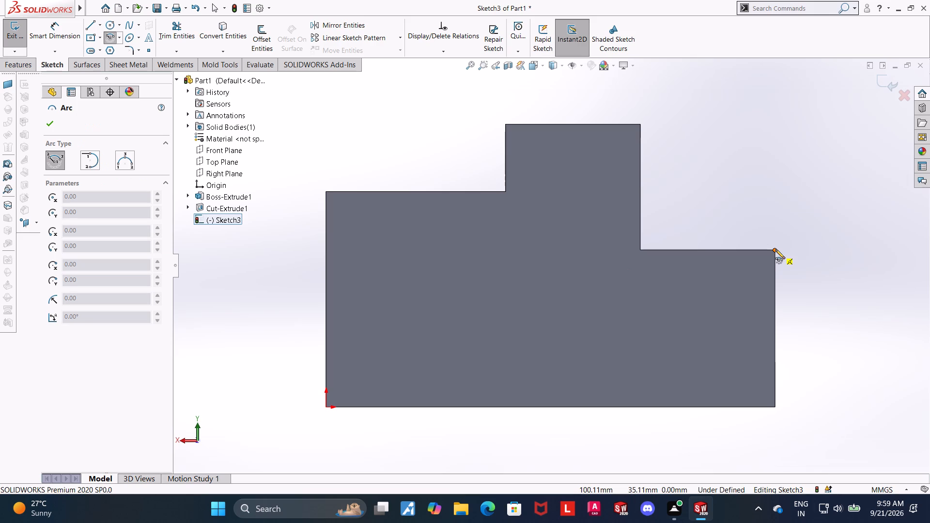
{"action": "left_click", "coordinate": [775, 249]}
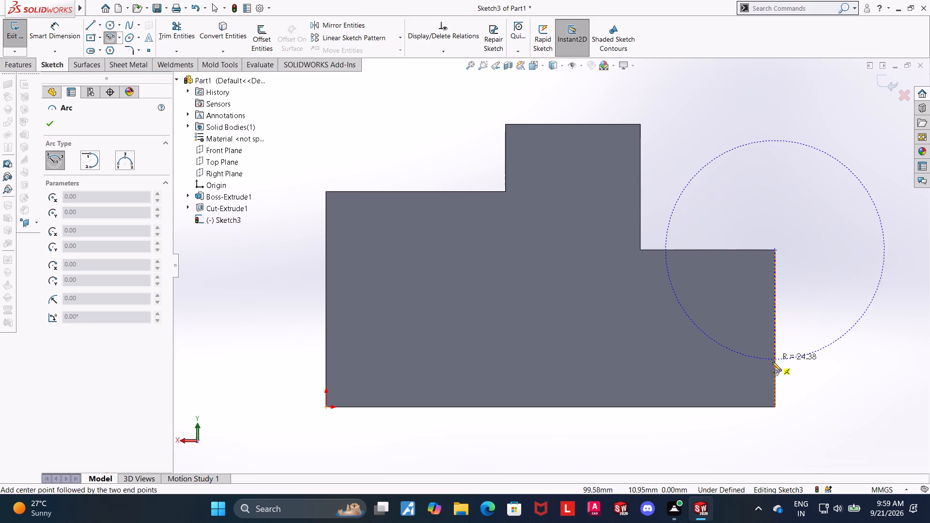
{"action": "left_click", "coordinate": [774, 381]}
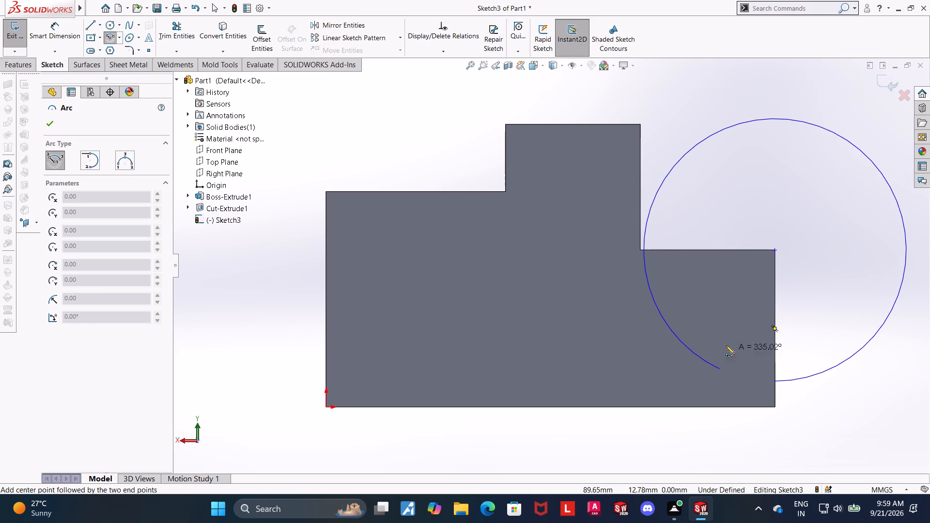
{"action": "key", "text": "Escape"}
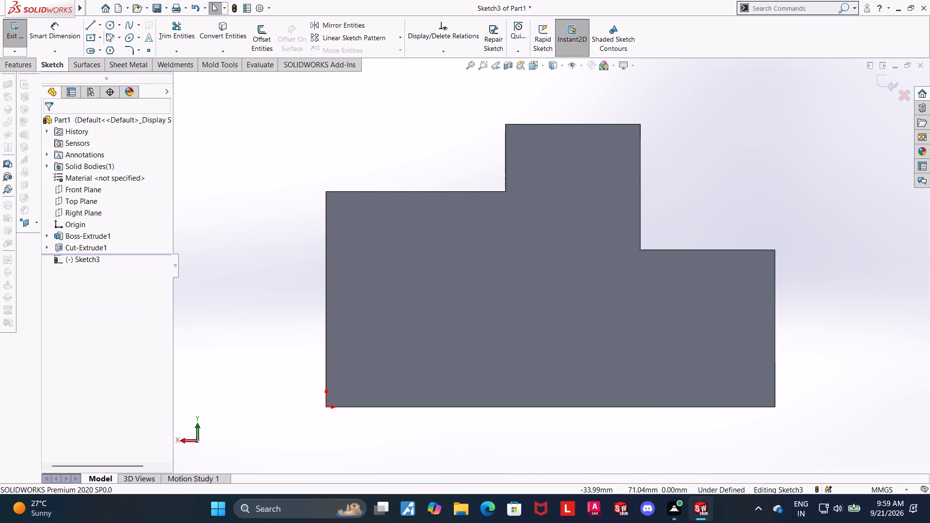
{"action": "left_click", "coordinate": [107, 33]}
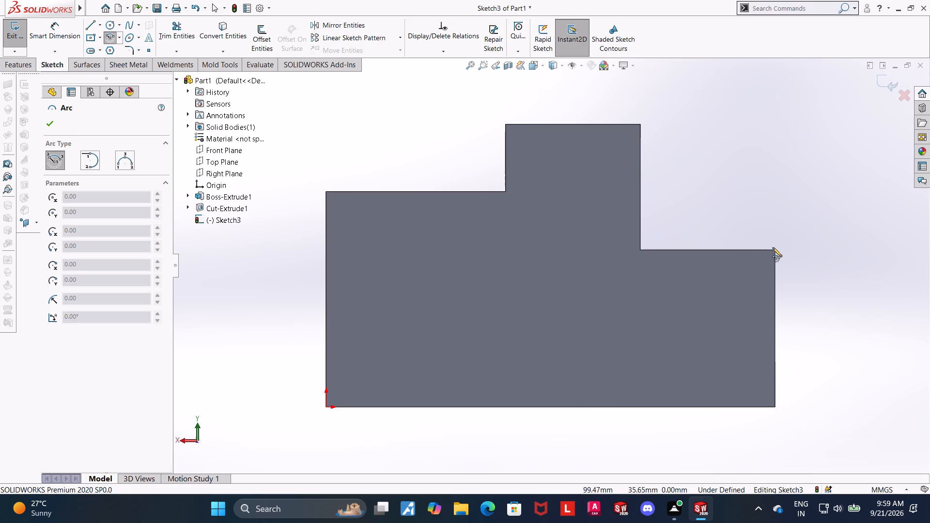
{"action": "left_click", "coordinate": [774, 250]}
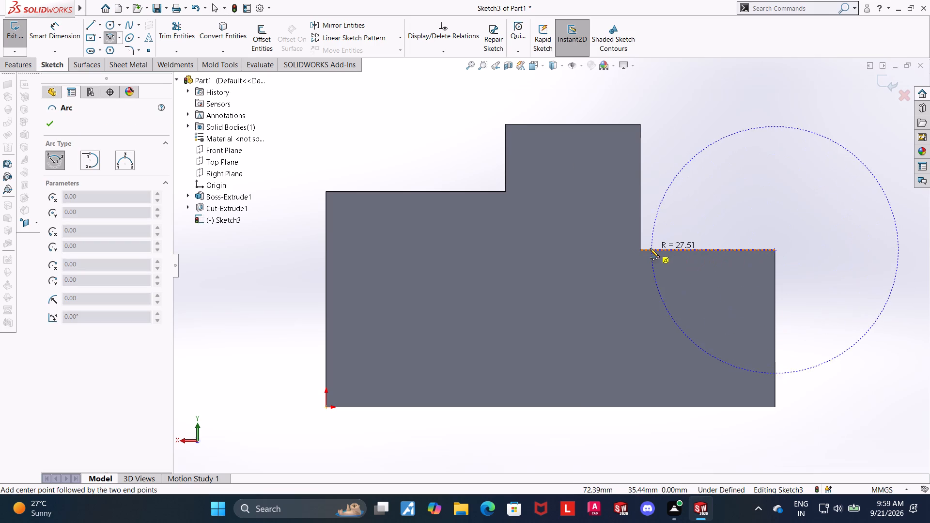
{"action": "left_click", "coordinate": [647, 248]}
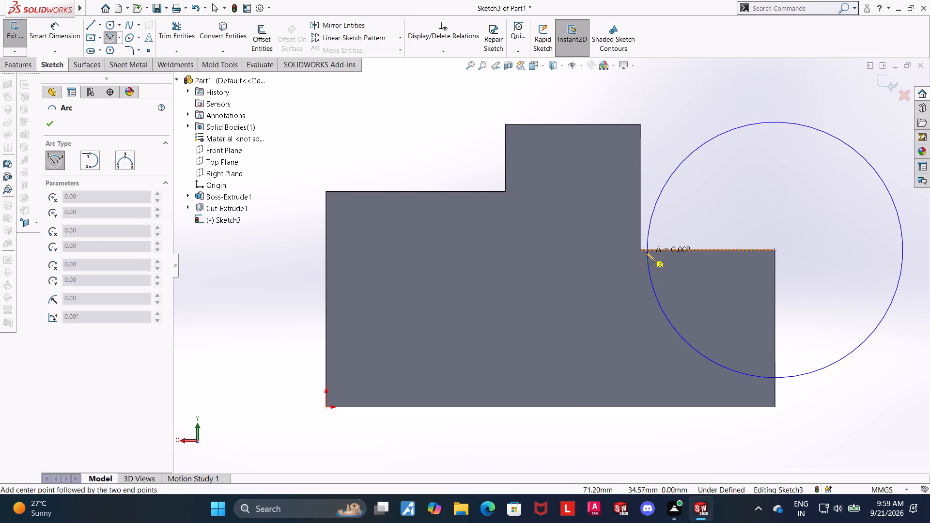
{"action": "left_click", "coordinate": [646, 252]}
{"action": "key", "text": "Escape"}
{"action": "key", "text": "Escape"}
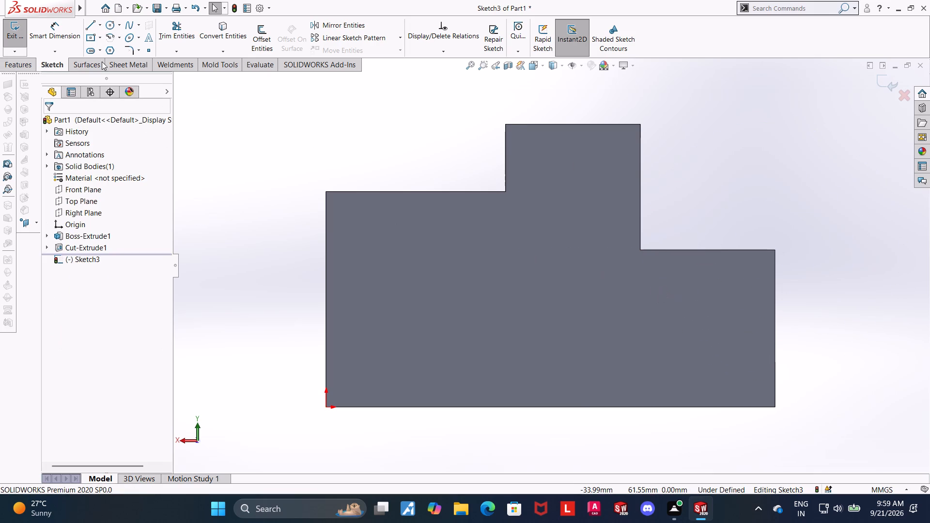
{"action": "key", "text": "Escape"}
Draw a circle centred on the lower step's outer top corner and passing through the step's inner corner, and exit the sketch.
{"action": "left_click", "coordinate": [113, 21]}
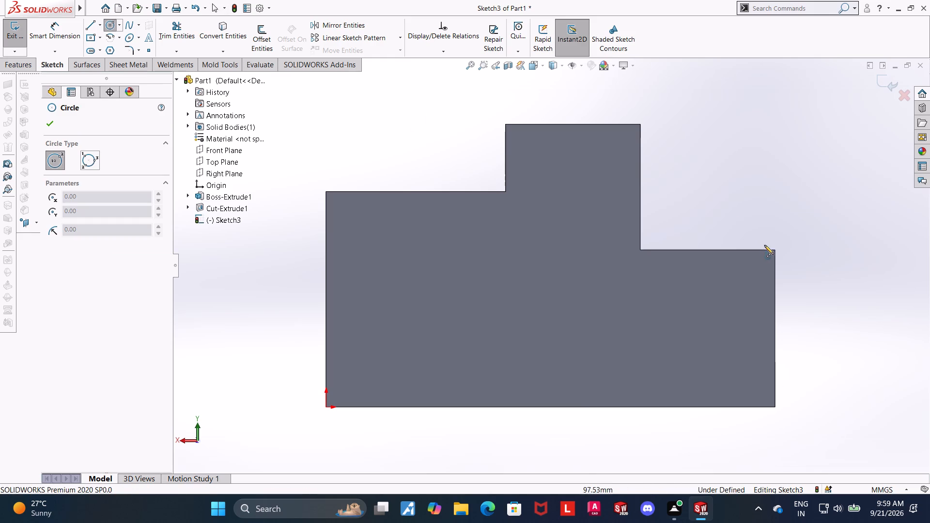
{"action": "left_click", "coordinate": [776, 251]}
{"action": "left_click", "coordinate": [639, 248]}
{"action": "key", "text": "Escape"}
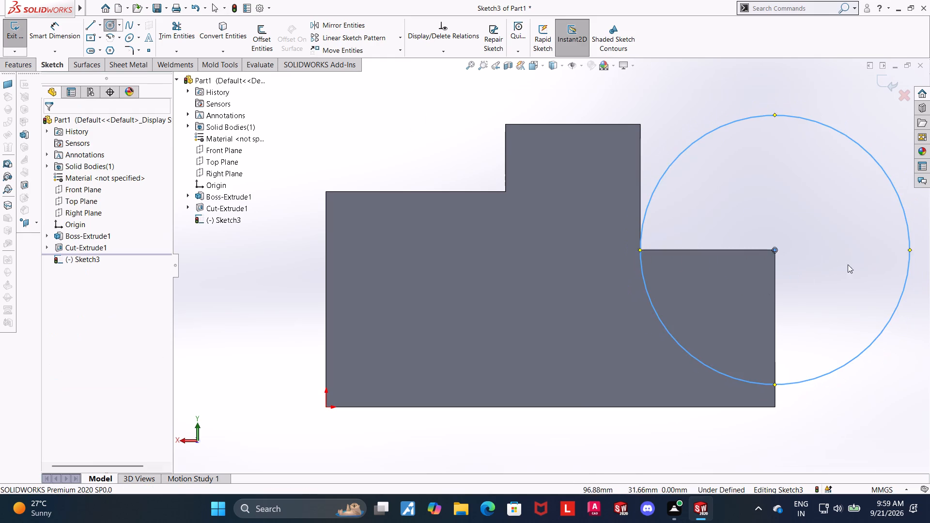
{"action": "key", "text": "Escape"}
{"action": "key", "text": "Escape"}
{"action": "left_click", "coordinate": [889, 76]}
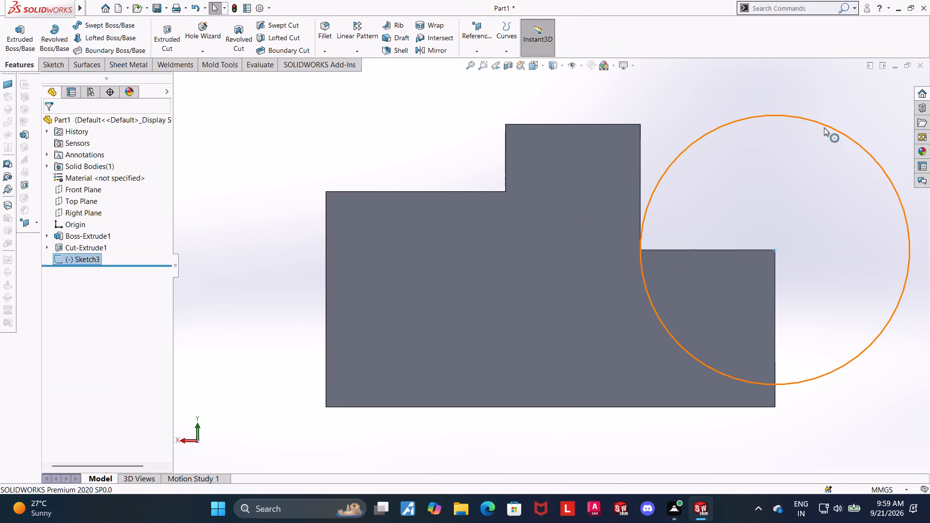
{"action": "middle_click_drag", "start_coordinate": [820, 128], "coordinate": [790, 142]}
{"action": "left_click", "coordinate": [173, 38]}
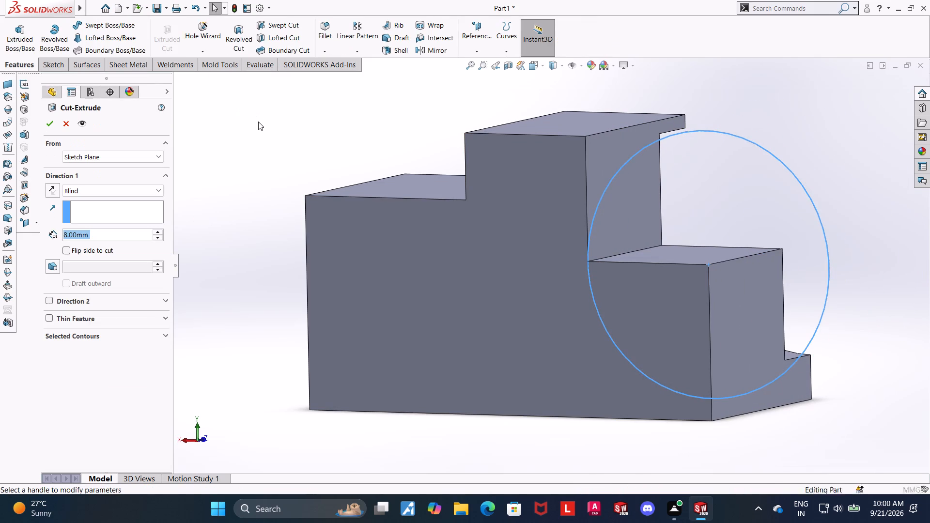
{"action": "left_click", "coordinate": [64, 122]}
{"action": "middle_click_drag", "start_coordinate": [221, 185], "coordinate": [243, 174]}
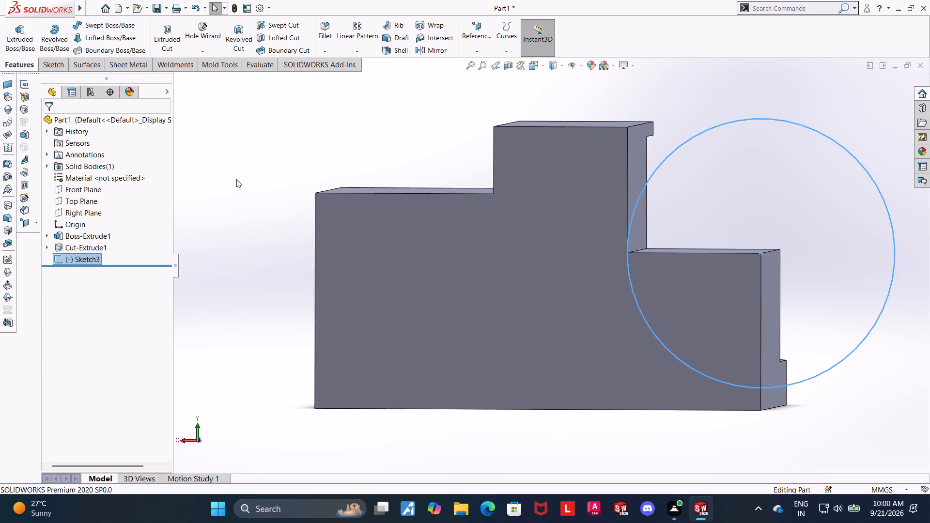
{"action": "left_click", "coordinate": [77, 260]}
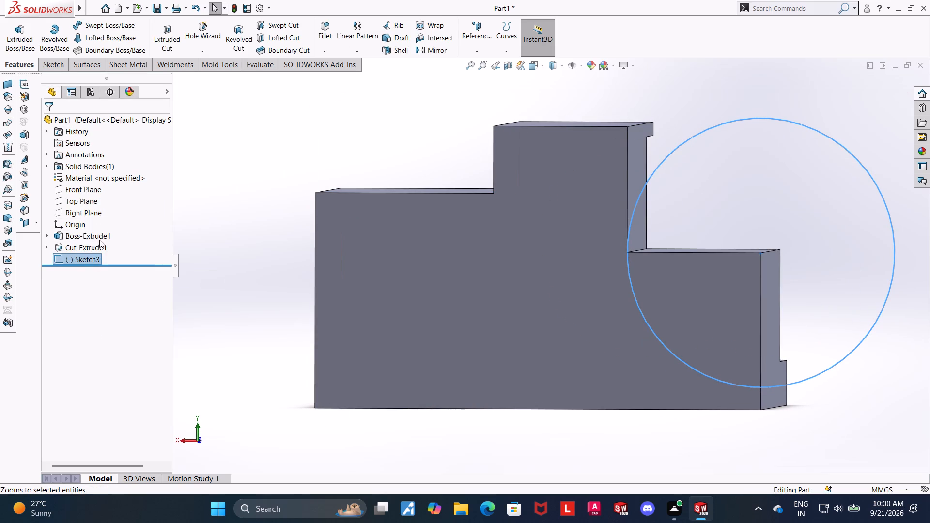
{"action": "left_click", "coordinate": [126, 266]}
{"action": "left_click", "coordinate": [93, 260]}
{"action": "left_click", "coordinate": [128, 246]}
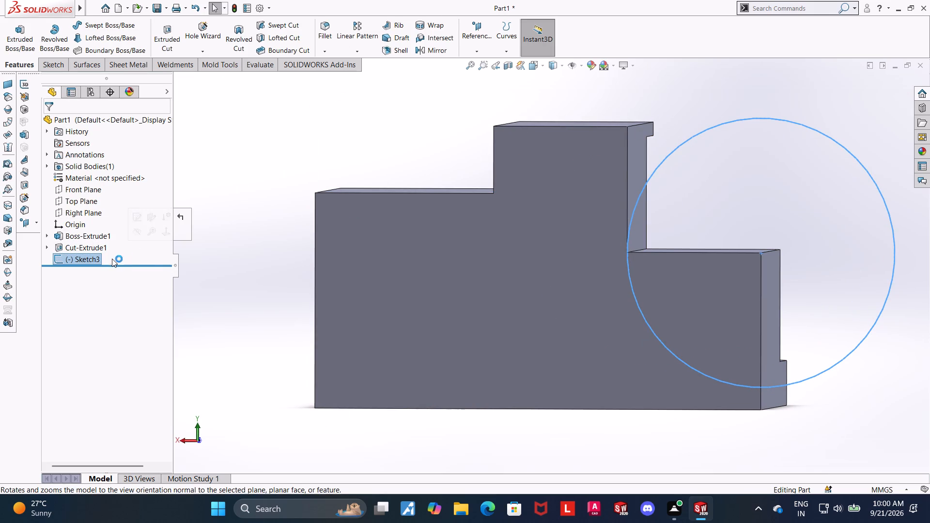
Cut-extrude the circle sketch into the block from the back face with a blind depth of 50-8, i.e. 42 mm.
{"action": "middle_click_drag", "start_coordinate": [432, 118], "coordinate": [385, 123]}
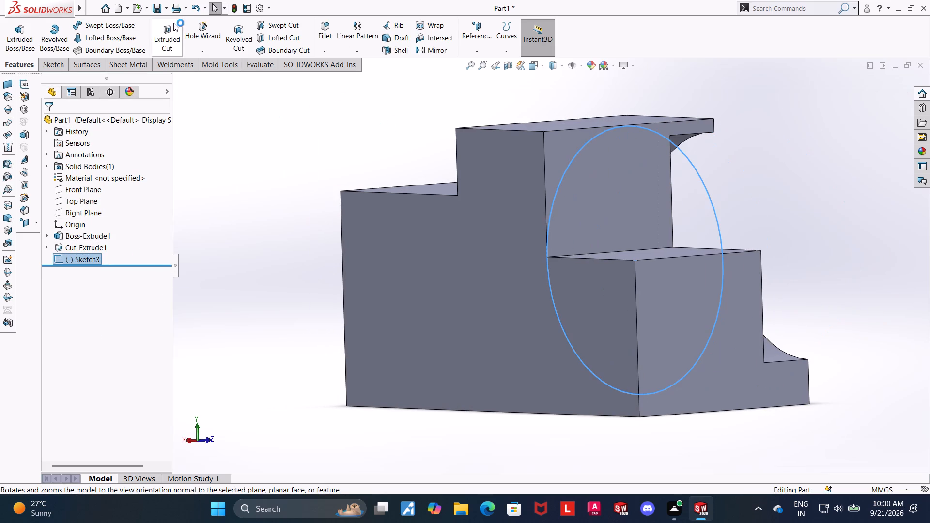
{"action": "left_click", "coordinate": [170, 23]}
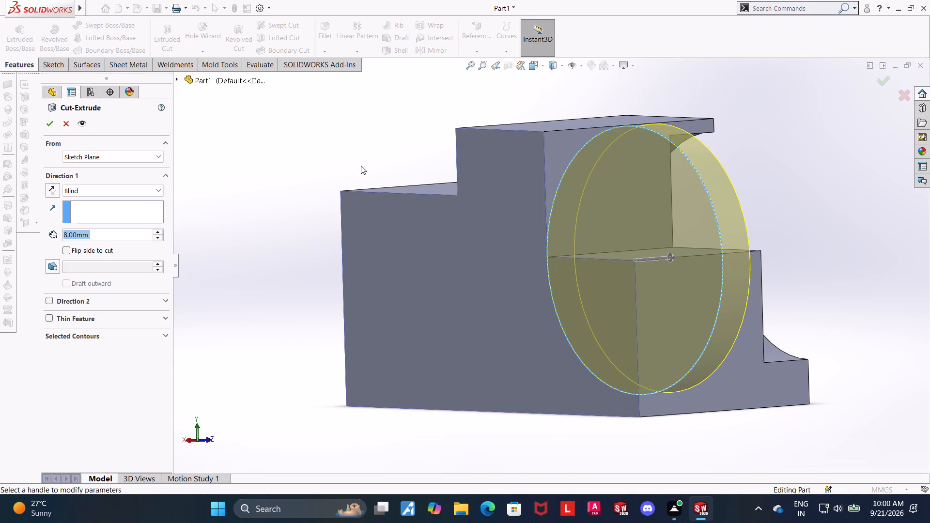
{"action": "scroll", "coordinate": [375, 165], "scroll_direction": "up", "scroll_amount": 1}
{"action": "middle_click_drag", "start_coordinate": [343, 187], "coordinate": [291, 208]}
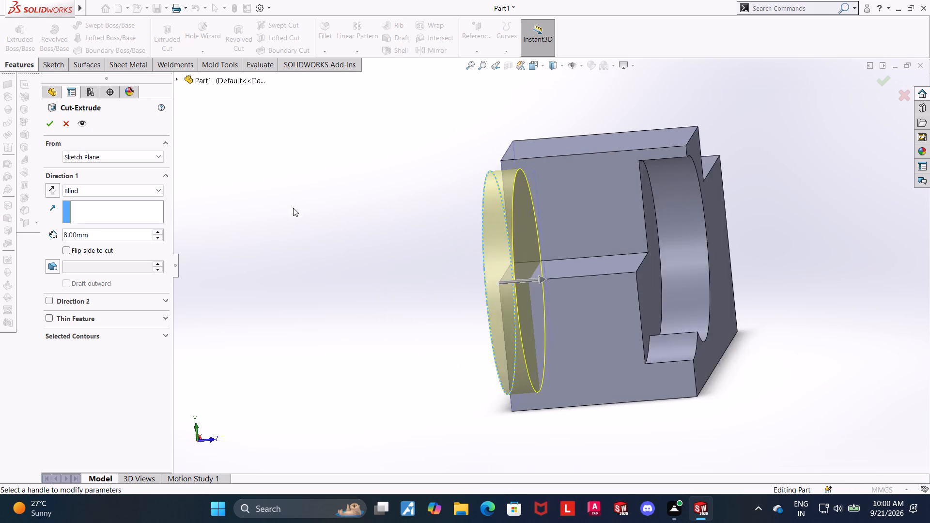
{"action": "middle_click_drag", "start_coordinate": [297, 208], "coordinate": [315, 202]}
{"action": "middle_click_drag", "start_coordinate": [189, 235], "coordinate": [205, 233]}
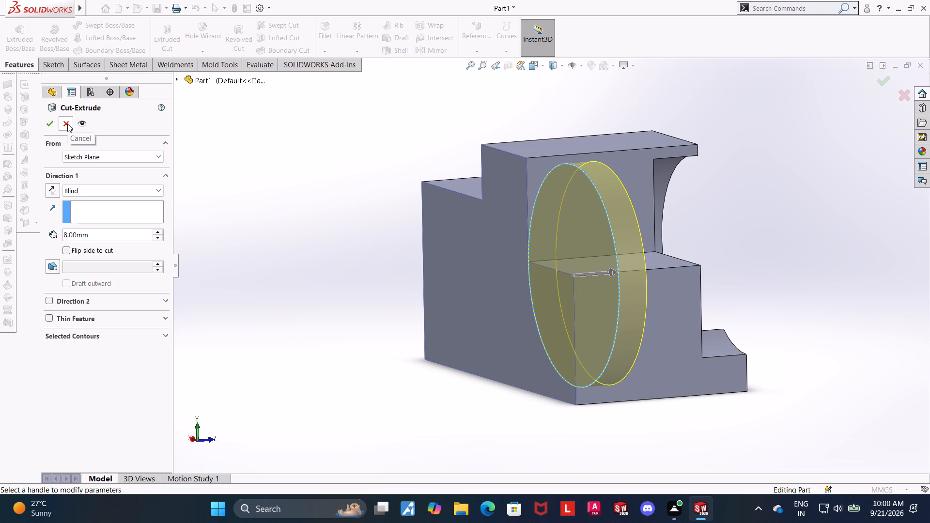
{"action": "middle_click_drag", "start_coordinate": [313, 152], "coordinate": [296, 155]}
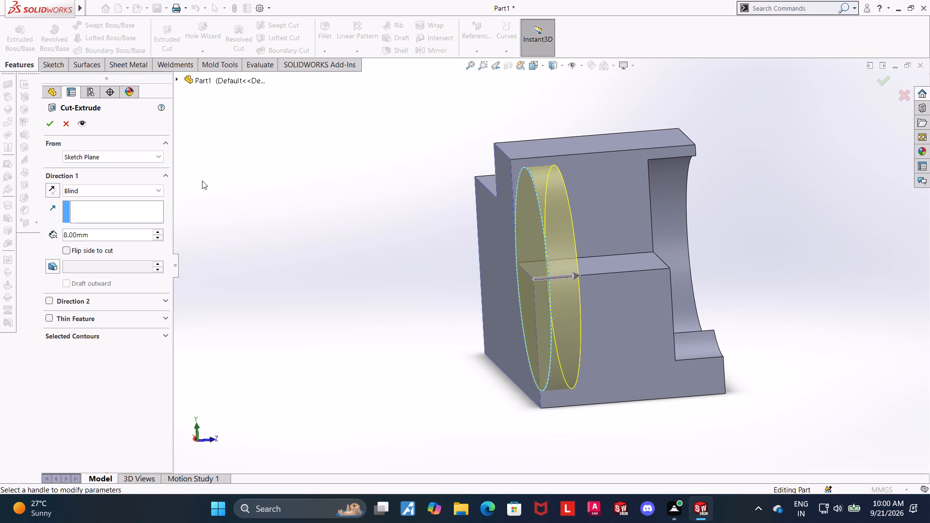
{"action": "left_click", "coordinate": [101, 234]}
{"action": "left_click_drag", "start_coordinate": [106, 235], "coordinate": [45, 228]}
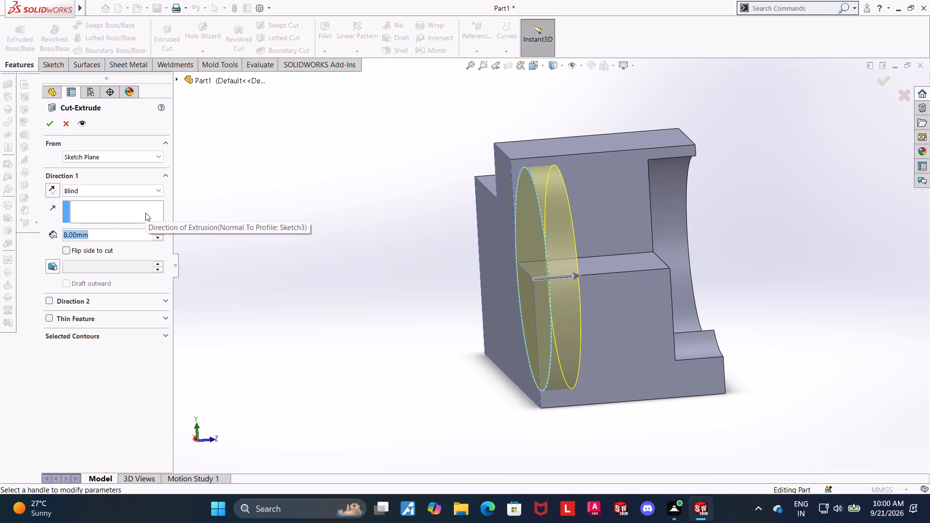
{"action": "type", "text": "50"}
{"action": "type", "text": "-8"}
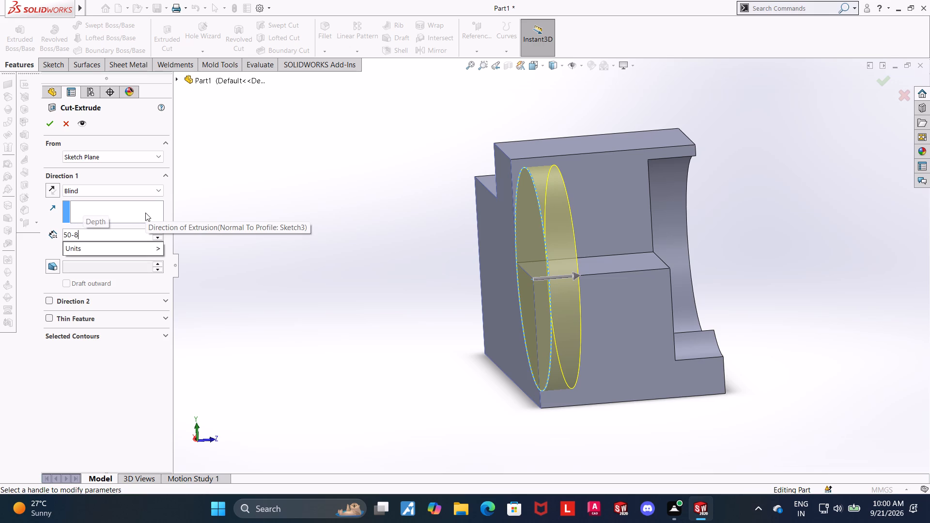
{"action": "key", "text": "Return"}
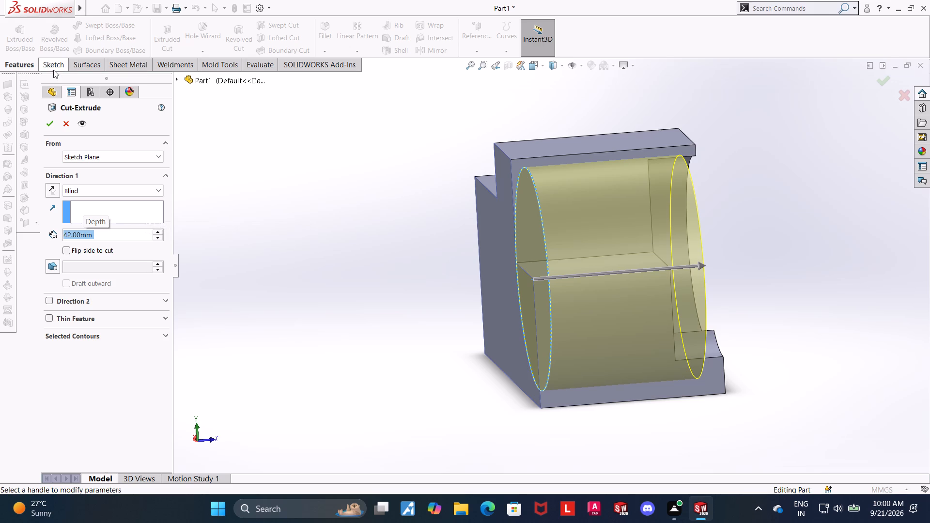
{"action": "middle_click_drag", "start_coordinate": [328, 209], "coordinate": [314, 210]}
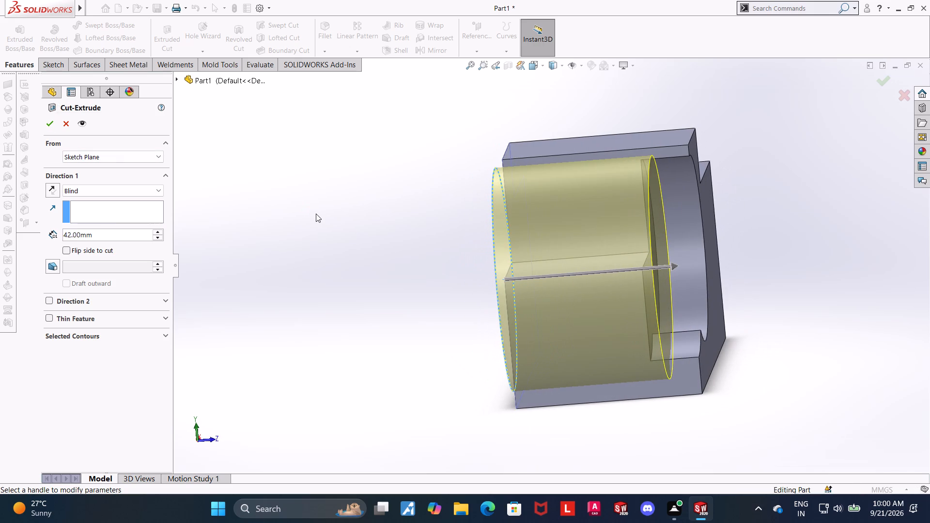
{"action": "left_click", "coordinate": [51, 116]}
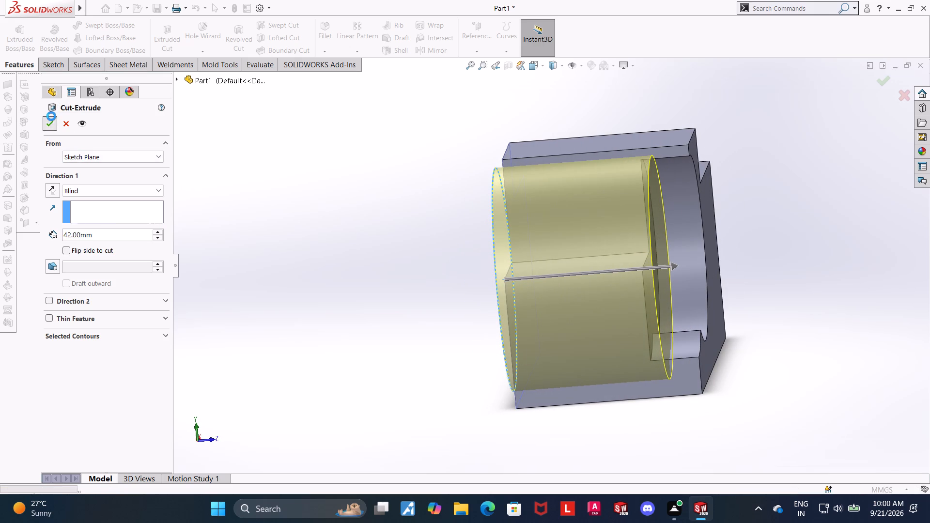
Examine the circular cut and the front-face recess from the front, back and underside of the block.
{"action": "left_click", "coordinate": [296, 280]}
{"action": "middle_click_drag", "start_coordinate": [319, 277], "coordinate": [312, 269]}
{"action": "scroll", "coordinate": [319, 273], "scroll_direction": "up", "scroll_amount": 1}
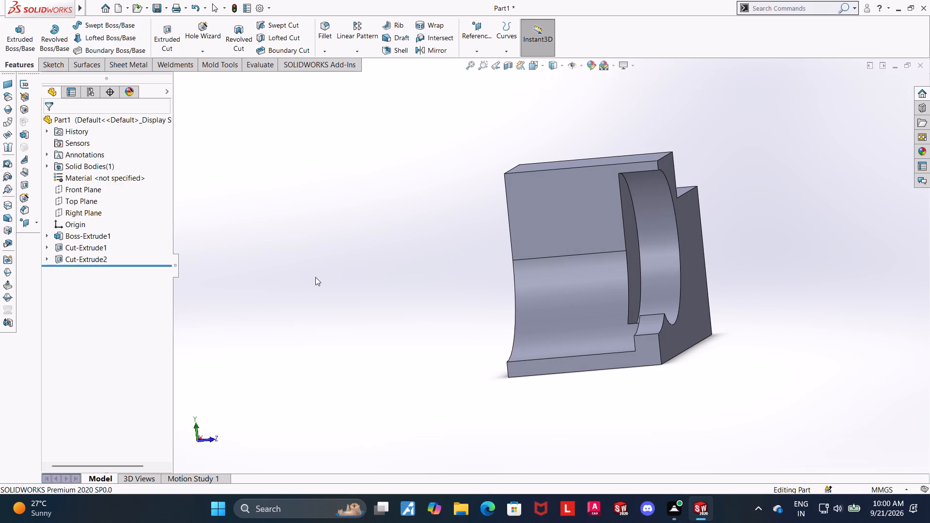
{"action": "middle_click_drag", "start_coordinate": [323, 276], "coordinate": [308, 301]}
{"action": "middle_click", "coordinate": [308, 301]}
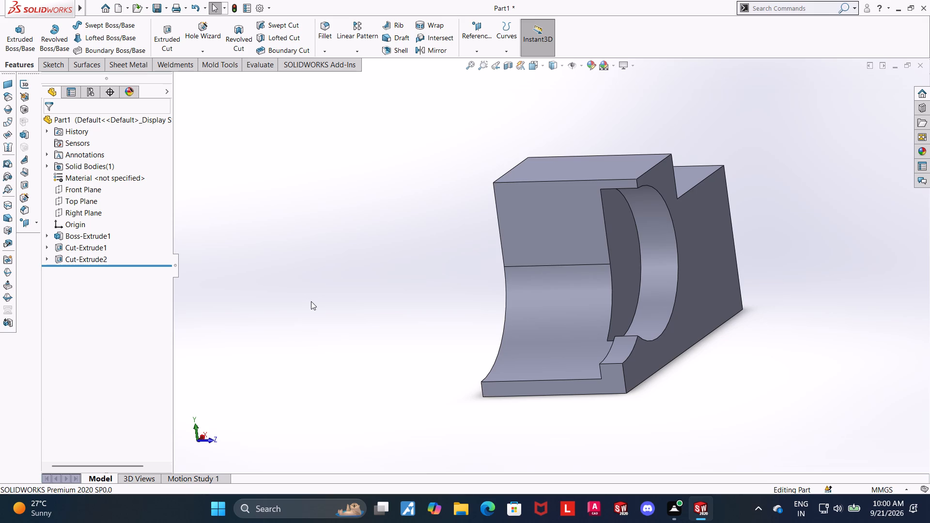
{"action": "middle_click", "coordinate": [375, 316]}
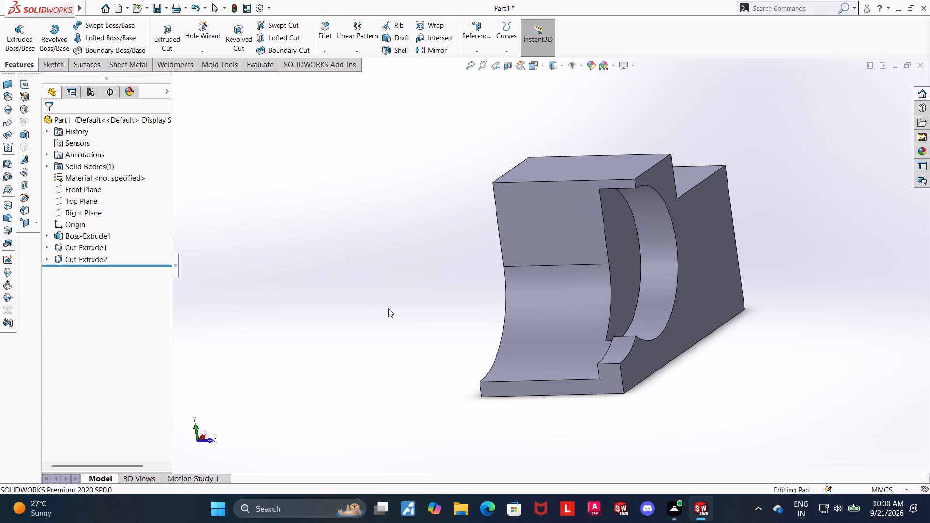
{"action": "middle_click_drag", "start_coordinate": [378, 307], "coordinate": [368, 309]}
{"action": "middle_click_drag", "start_coordinate": [323, 312], "coordinate": [329, 323]}
{"action": "middle_click_drag", "start_coordinate": [329, 323], "coordinate": [335, 360]}
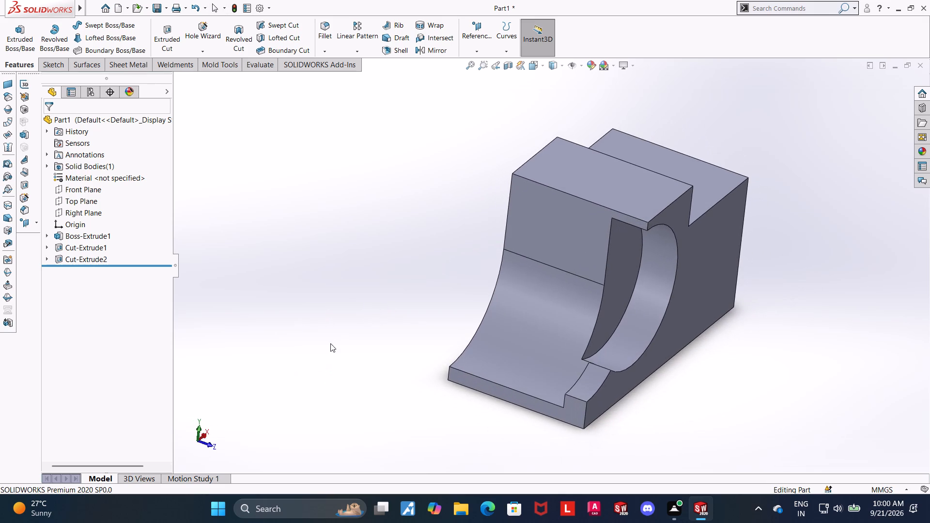
{"action": "middle_click_drag", "start_coordinate": [336, 333], "coordinate": [410, 345]}
{"action": "scroll", "coordinate": [409, 345], "scroll_direction": "up", "scroll_amount": 1}
{"action": "middle_click_drag", "start_coordinate": [375, 322], "coordinate": [390, 323]}
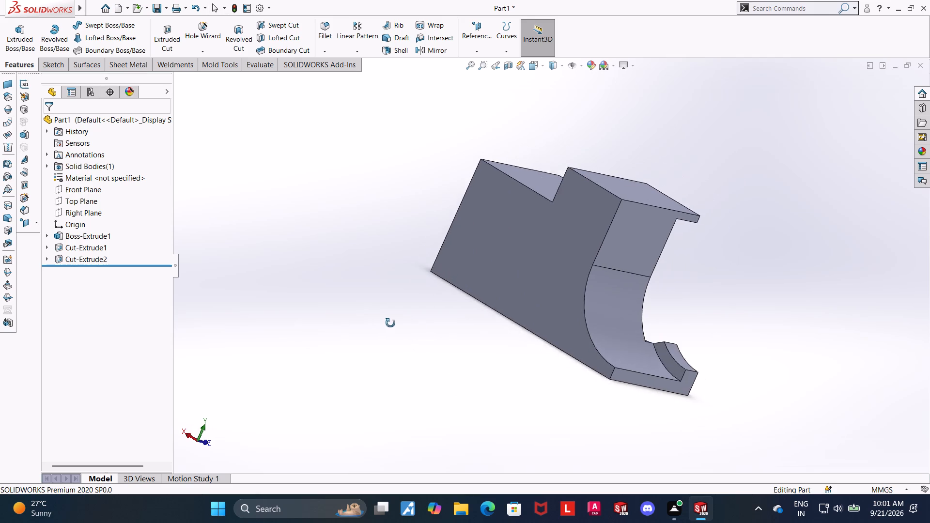
{"action": "middle_click_drag", "start_coordinate": [390, 323], "coordinate": [458, 367]}
{"action": "middle_click_drag", "start_coordinate": [373, 331], "coordinate": [336, 255]}
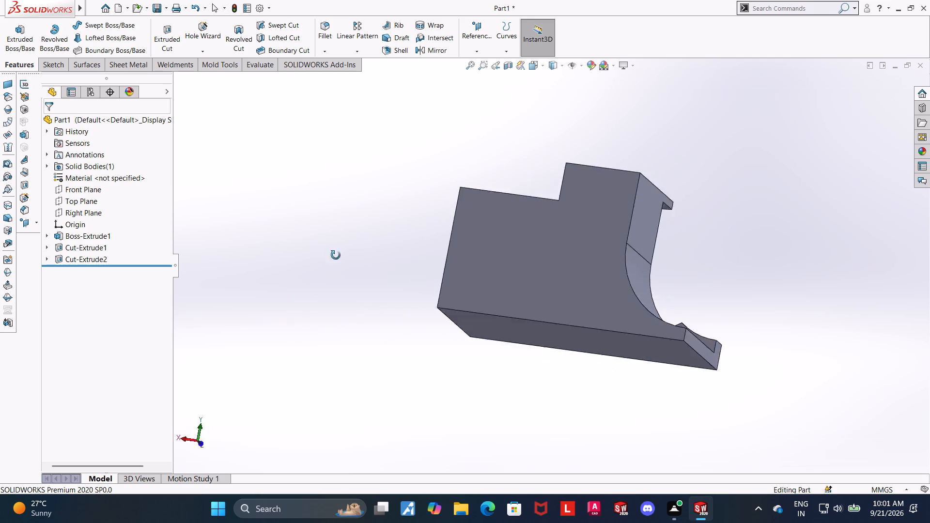
{"action": "middle_click_drag", "start_coordinate": [336, 255], "coordinate": [326, 302]}
Inspect the circular cut's sketch against the block, viewing it normal to its plane and from the front side.
{"action": "left_click", "coordinate": [80, 261]}
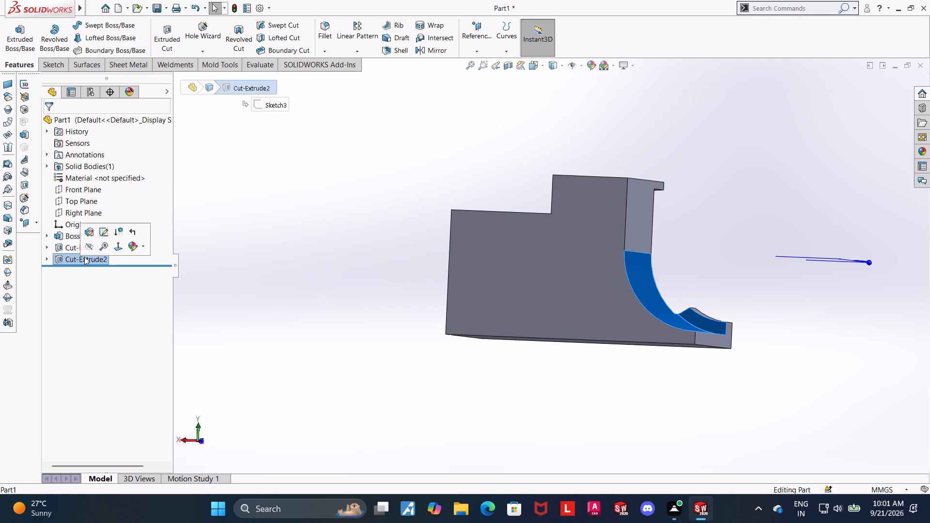
{"action": "left_click", "coordinate": [49, 260]}
{"action": "left_click", "coordinate": [73, 264]}
{"action": "left_click", "coordinate": [73, 267]}
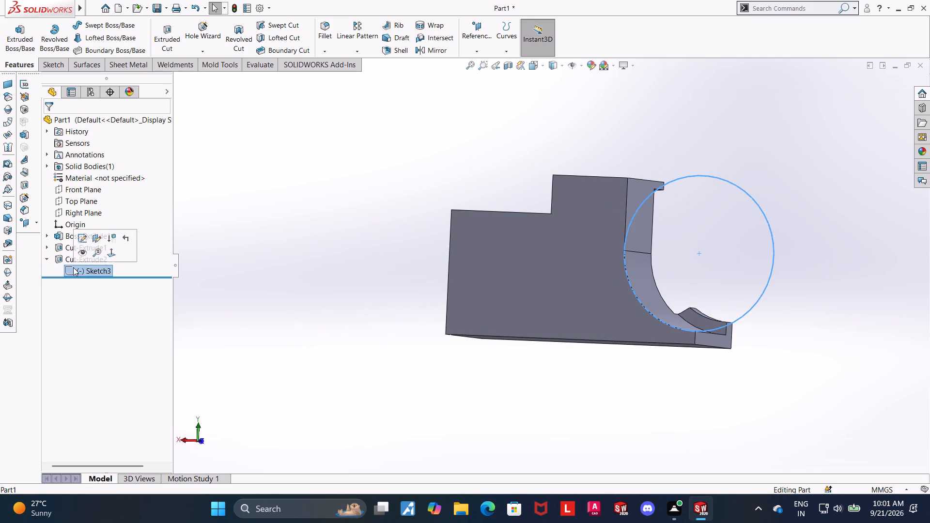
{"action": "scroll", "coordinate": [389, 334], "scroll_direction": "up", "scroll_amount": 1}
{"action": "middle_click_drag", "start_coordinate": [403, 333], "coordinate": [420, 331]}
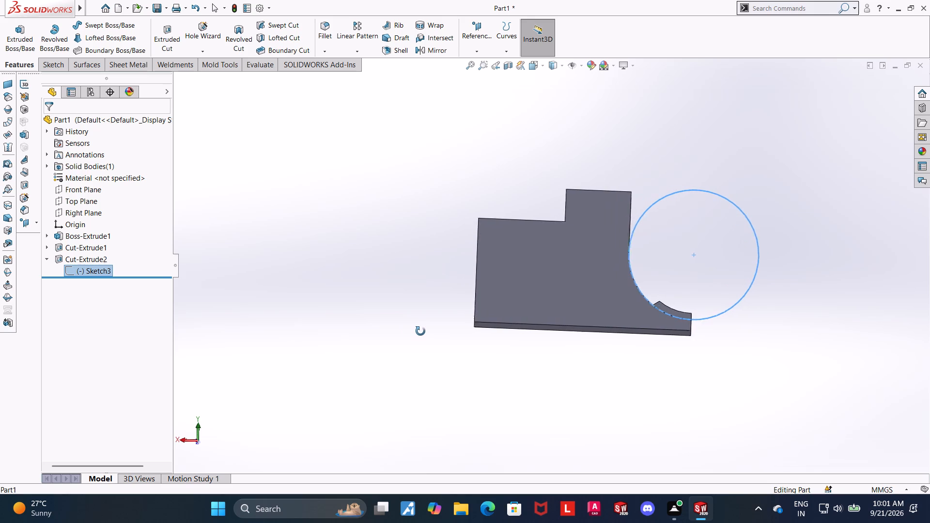
{"action": "middle_click_drag", "start_coordinate": [420, 331], "coordinate": [411, 336]}
{"action": "left_click", "coordinate": [109, 267]}
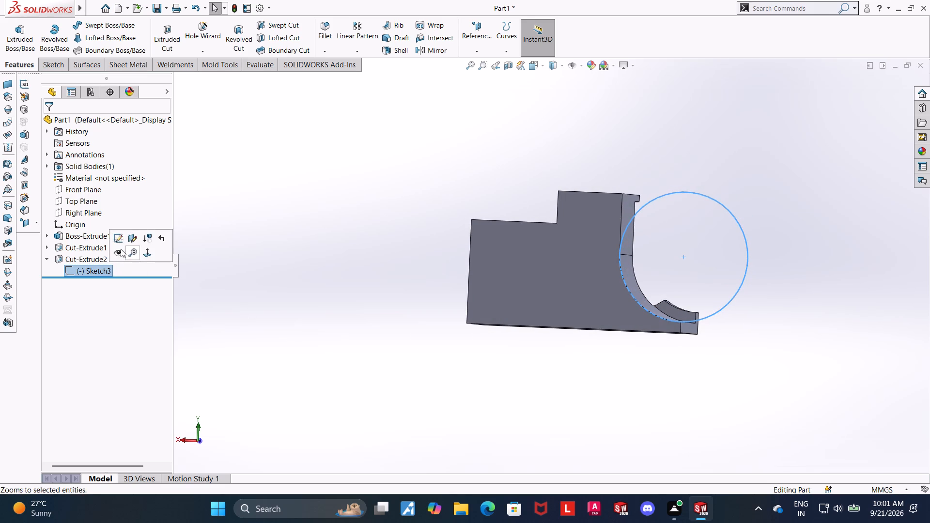
{"action": "left_click", "coordinate": [270, 270]}
{"action": "left_click", "coordinate": [93, 268]}
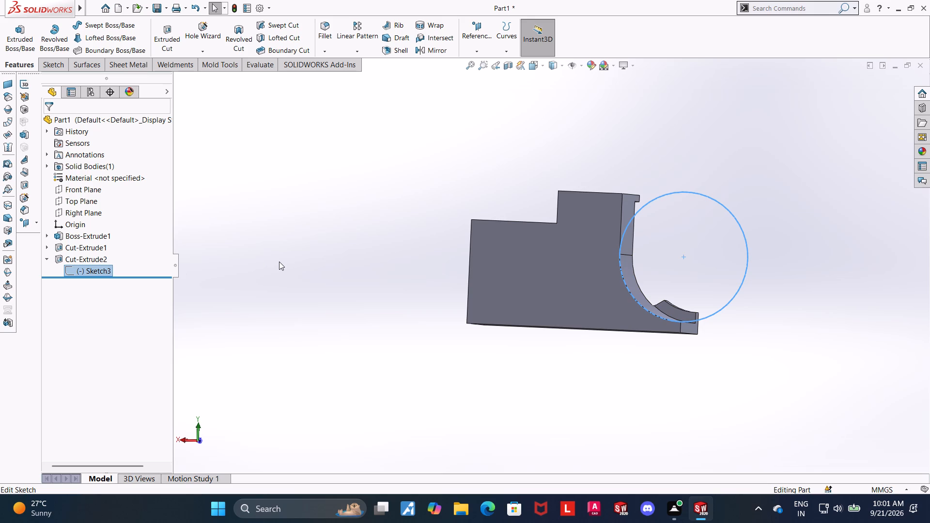
{"action": "left_click", "coordinate": [293, 296]}
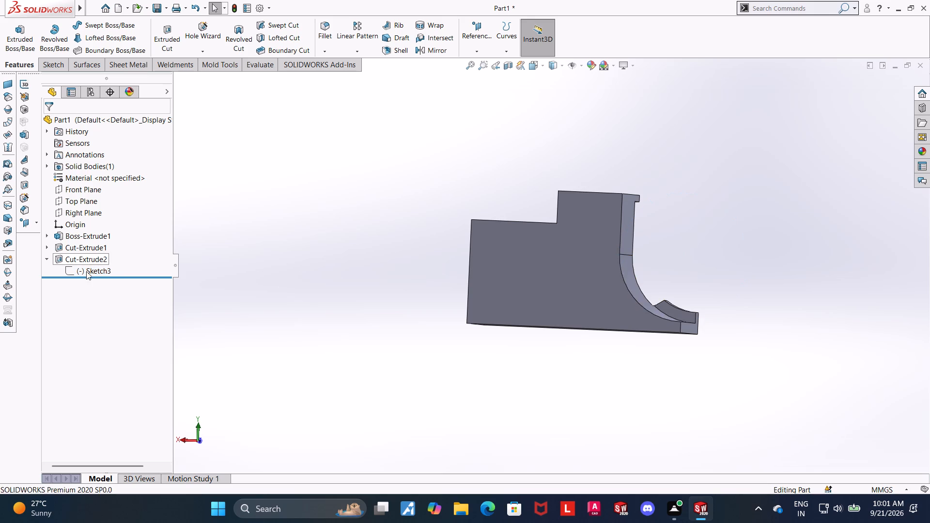
{"action": "left_click", "coordinate": [87, 272]}
{"action": "left_click", "coordinate": [122, 259]}
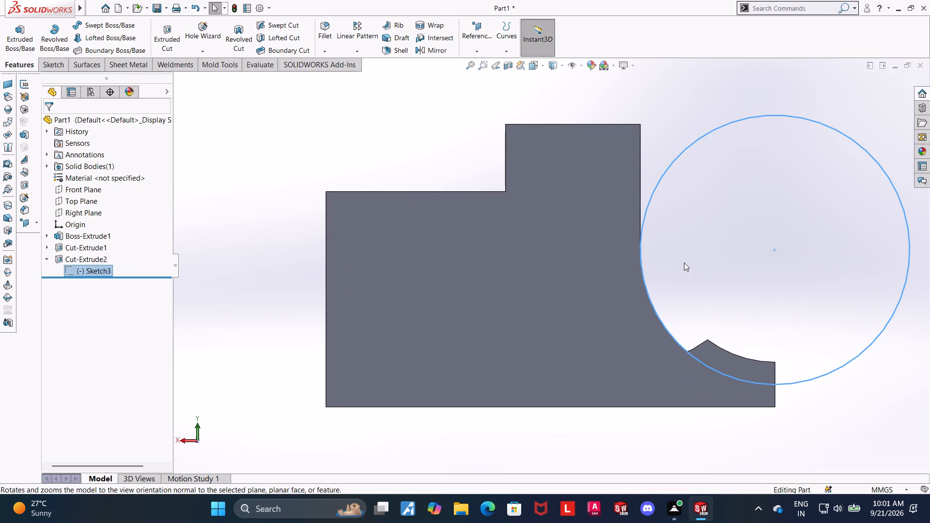
{"action": "scroll", "coordinate": [662, 217], "scroll_direction": "up", "scroll_amount": 6}
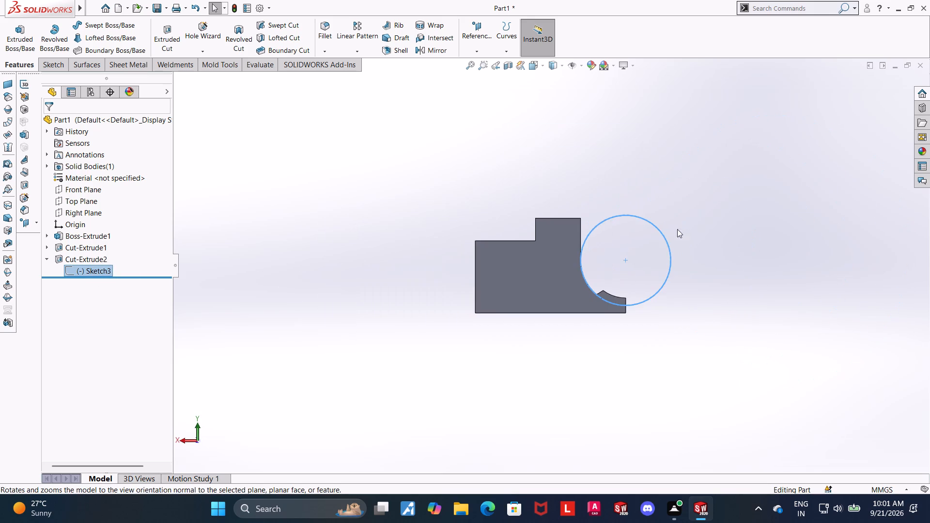
{"action": "scroll", "coordinate": [683, 241], "scroll_direction": "up", "scroll_amount": 1}
{"action": "middle_click_drag", "start_coordinate": [682, 241], "coordinate": [481, 320]}
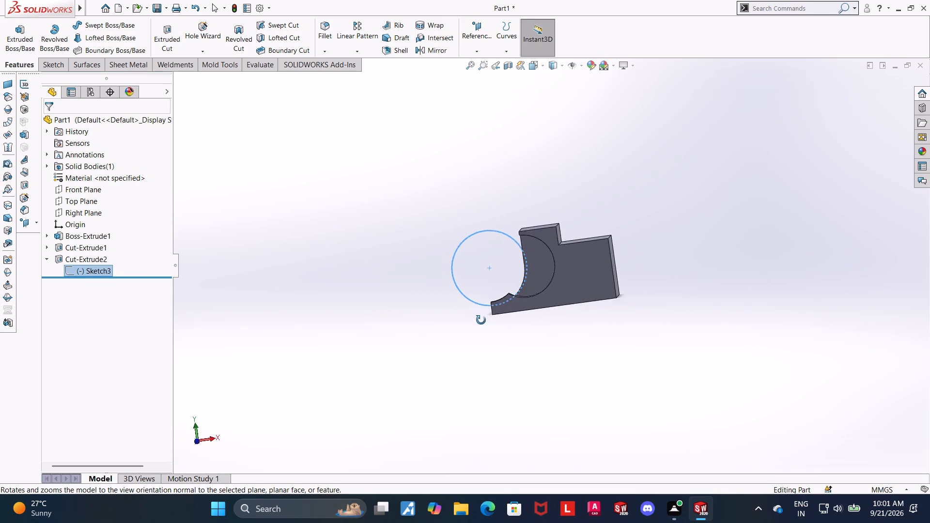
{"action": "middle_click_drag", "start_coordinate": [481, 320], "coordinate": [467, 331]}
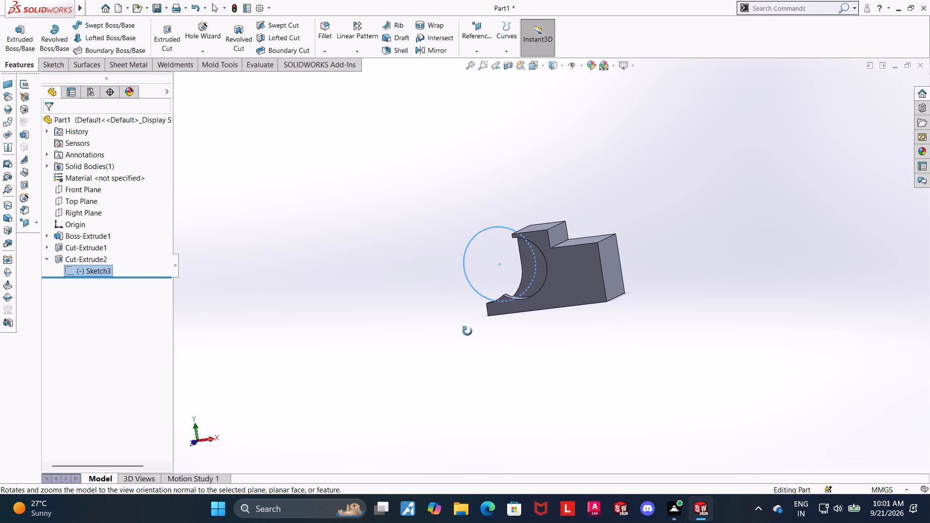
{"action": "middle_click_drag", "start_coordinate": [467, 331], "coordinate": [486, 331]}
{"action": "scroll", "coordinate": [486, 330], "scroll_direction": "down", "scroll_amount": 1}
{"action": "middle_click_drag", "start_coordinate": [472, 280], "coordinate": [480, 294]}
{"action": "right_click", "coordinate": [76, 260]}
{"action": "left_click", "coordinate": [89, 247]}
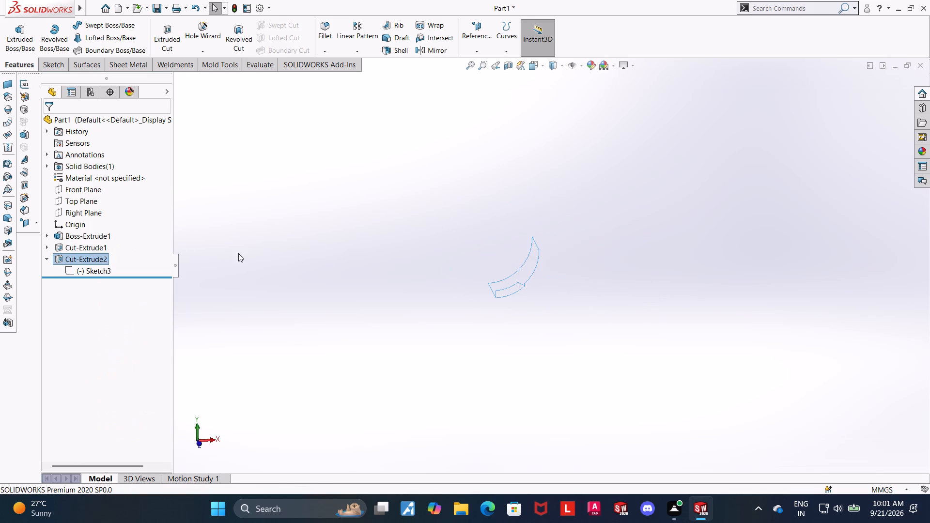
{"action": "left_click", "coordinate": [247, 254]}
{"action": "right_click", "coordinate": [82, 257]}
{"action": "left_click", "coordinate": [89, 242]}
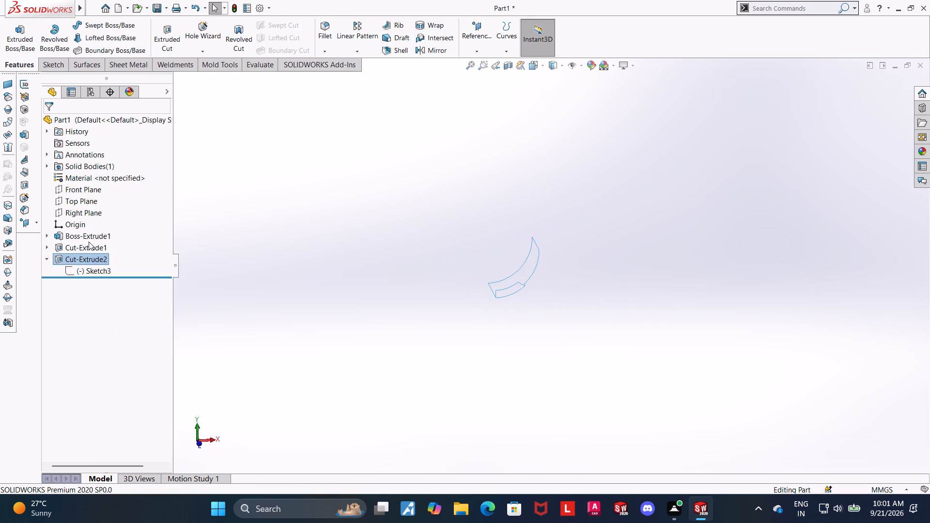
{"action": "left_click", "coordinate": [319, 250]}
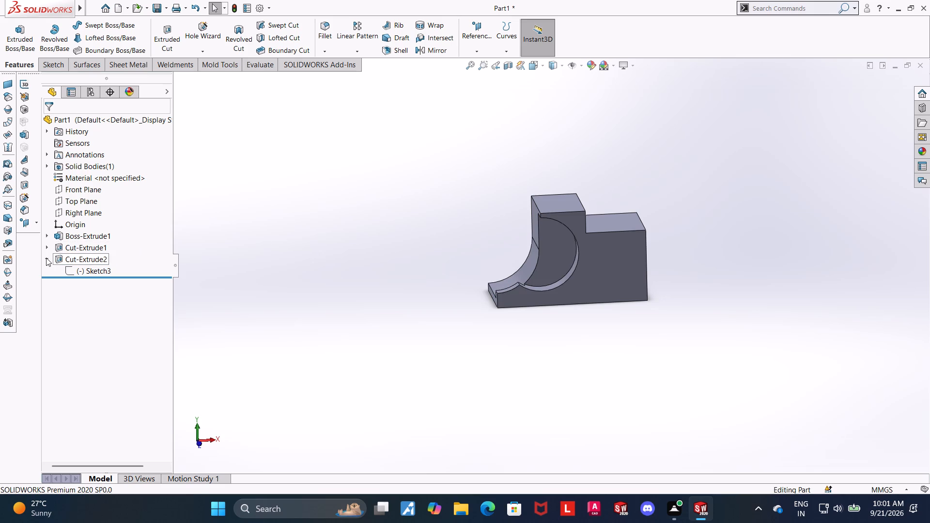
Open the circular cut's feature definition, examine its preview from the front and back of the block, and cancel it.
{"action": "left_click", "coordinate": [63, 256]}
{"action": "left_click", "coordinate": [75, 227]}
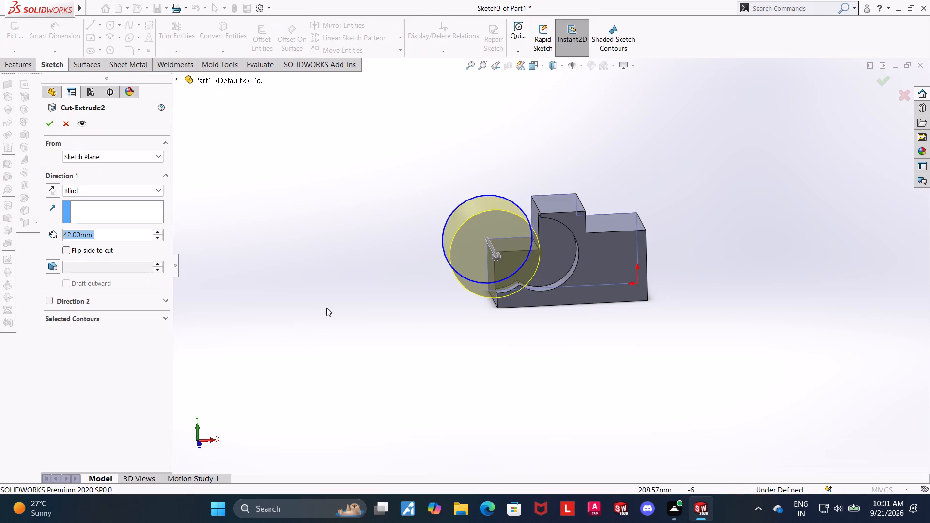
{"action": "middle_click_drag", "start_coordinate": [331, 308], "coordinate": [515, 300]}
{"action": "middle_click_drag", "start_coordinate": [344, 279], "coordinate": [345, 293]}
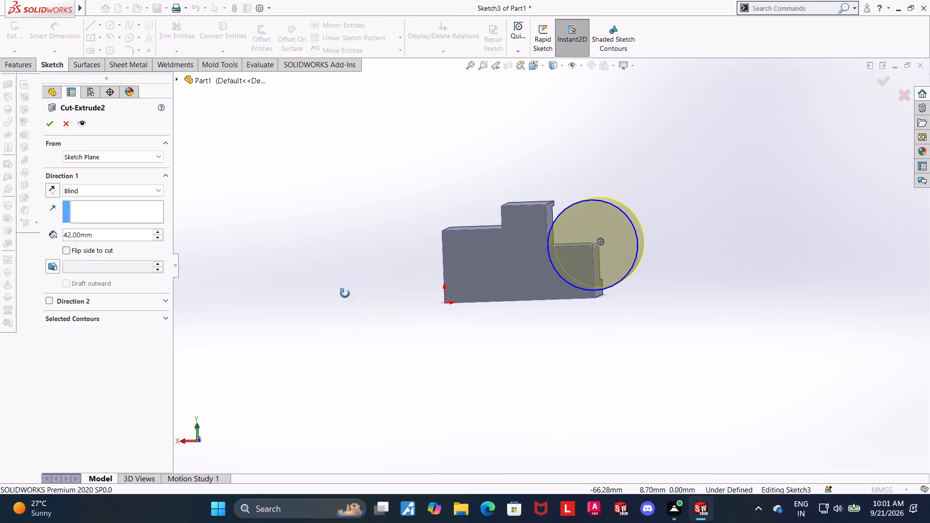
{"action": "middle_click_drag", "start_coordinate": [345, 293], "coordinate": [346, 293]}
{"action": "middle_click_drag", "start_coordinate": [344, 293], "coordinate": [196, 308]}
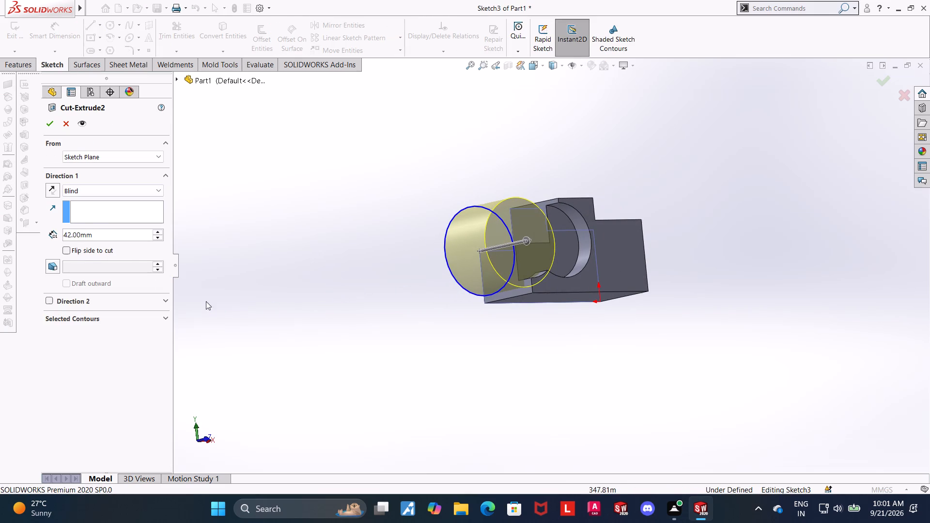
{"action": "middle_click_drag", "start_coordinate": [229, 240], "coordinate": [371, 260]}
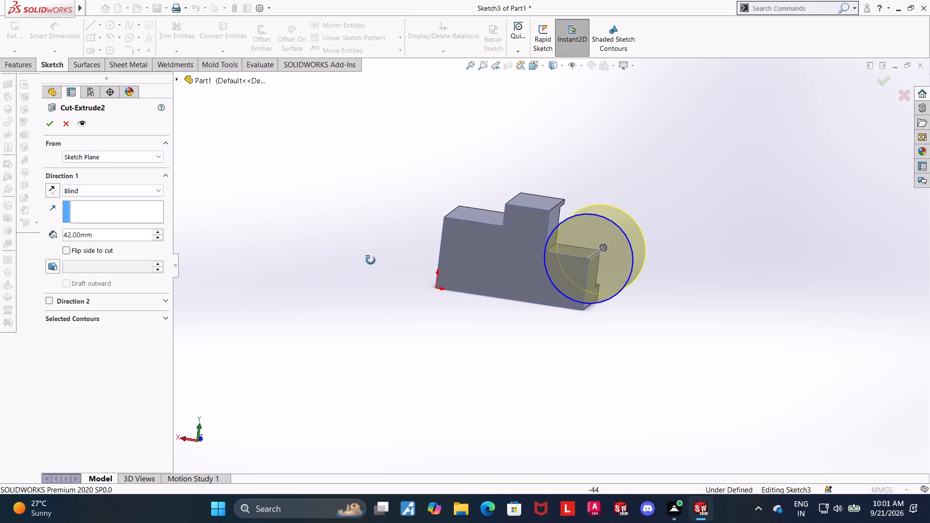
{"action": "middle_click_drag", "start_coordinate": [371, 260], "coordinate": [366, 234]}
{"action": "left_click", "coordinate": [72, 122]}
Open the circular cut's sketch for editing and view it normal to the sketch plane.
{"action": "left_click", "coordinate": [87, 267]}
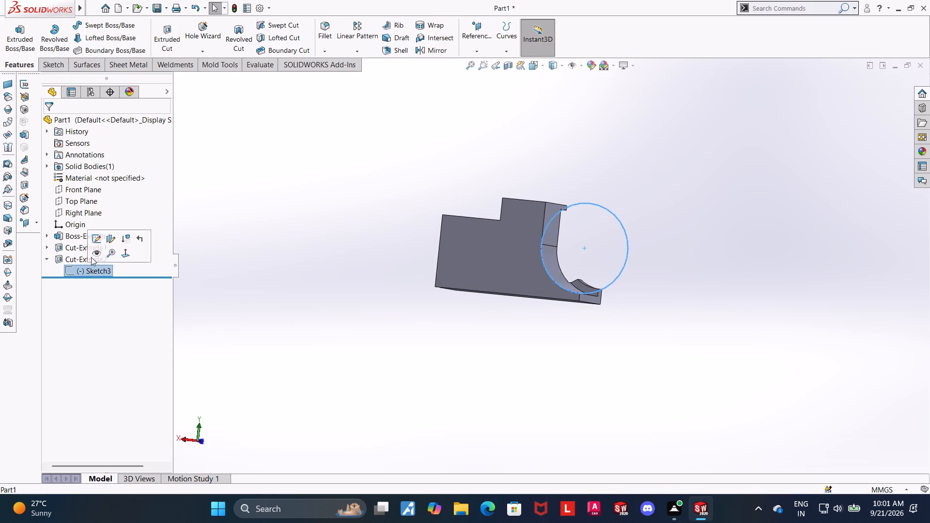
{"action": "left_click", "coordinate": [96, 242]}
{"action": "left_click", "coordinate": [98, 268]}
{"action": "left_click", "coordinate": [123, 257]}
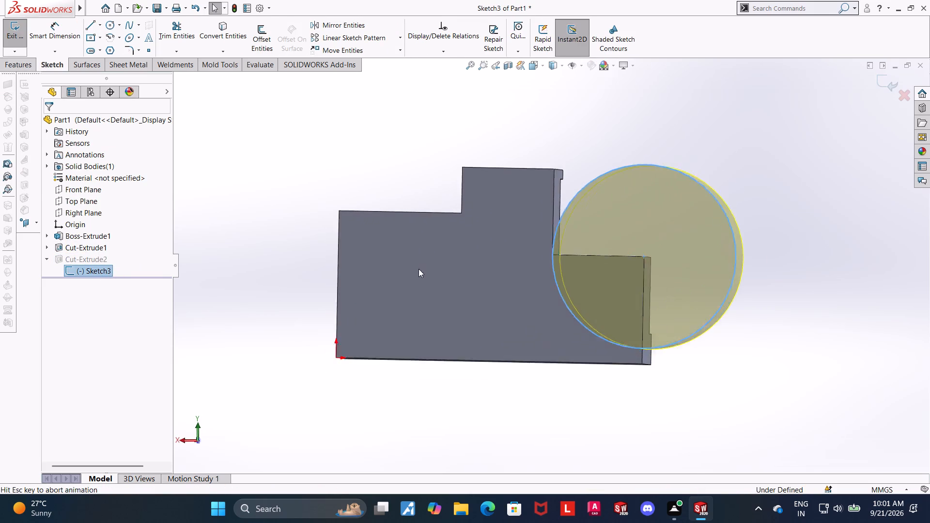
Trim away the existing circle from the back-face cut's sketch.
{"action": "left_click", "coordinate": [190, 32]}
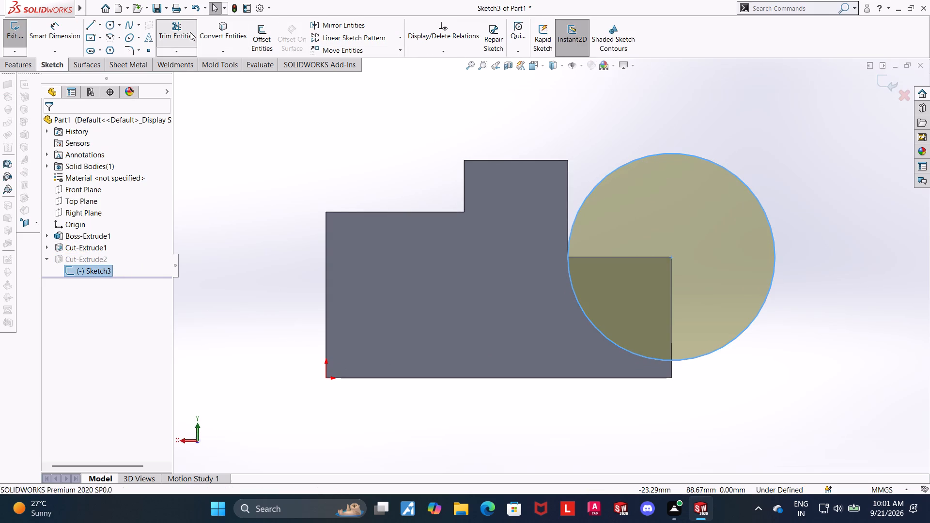
{"action": "left_click_drag", "start_coordinate": [728, 121], "coordinate": [729, 251]}
{"action": "key", "text": "Escape"}
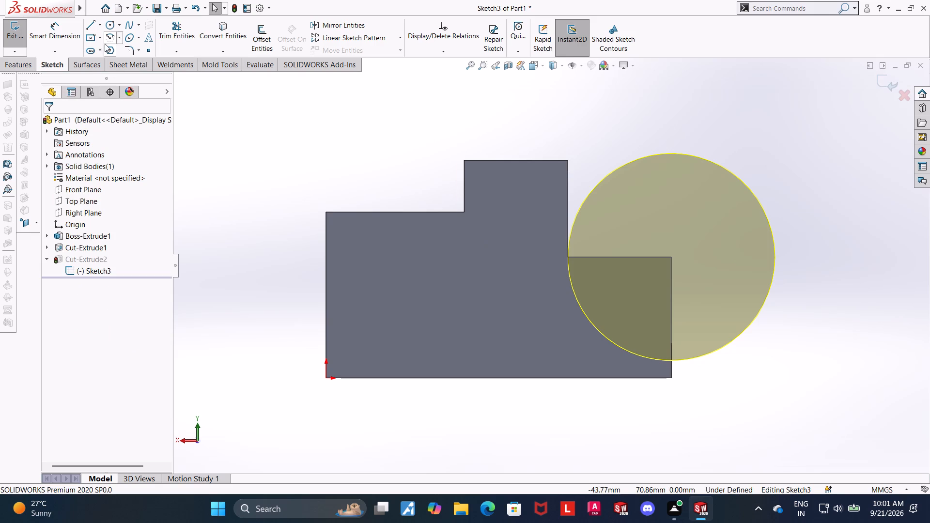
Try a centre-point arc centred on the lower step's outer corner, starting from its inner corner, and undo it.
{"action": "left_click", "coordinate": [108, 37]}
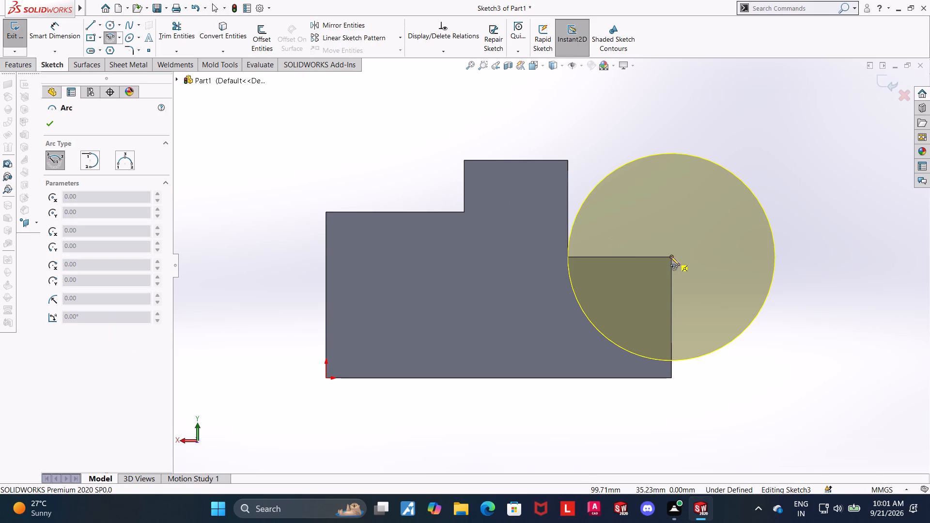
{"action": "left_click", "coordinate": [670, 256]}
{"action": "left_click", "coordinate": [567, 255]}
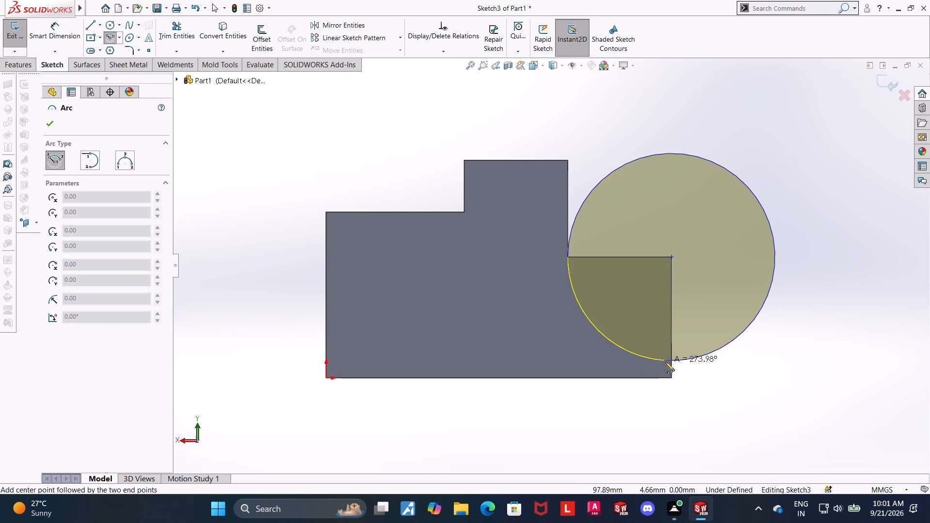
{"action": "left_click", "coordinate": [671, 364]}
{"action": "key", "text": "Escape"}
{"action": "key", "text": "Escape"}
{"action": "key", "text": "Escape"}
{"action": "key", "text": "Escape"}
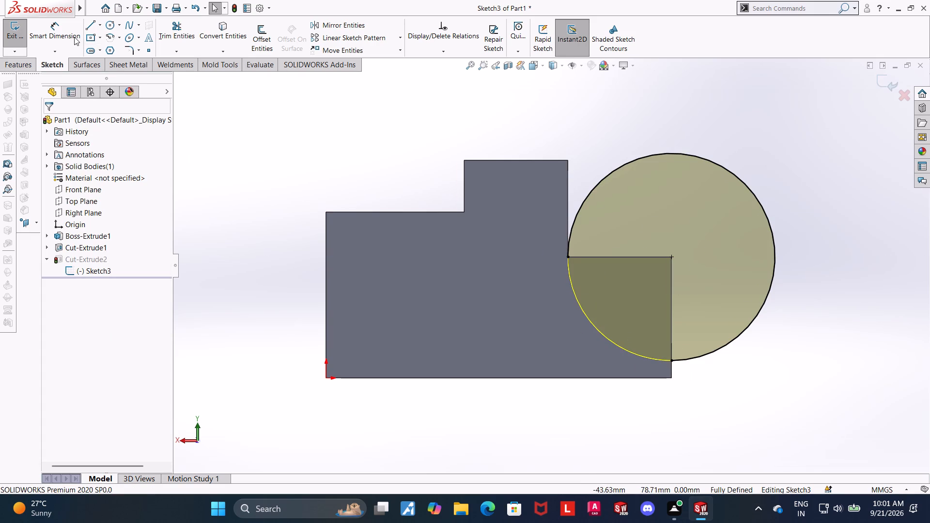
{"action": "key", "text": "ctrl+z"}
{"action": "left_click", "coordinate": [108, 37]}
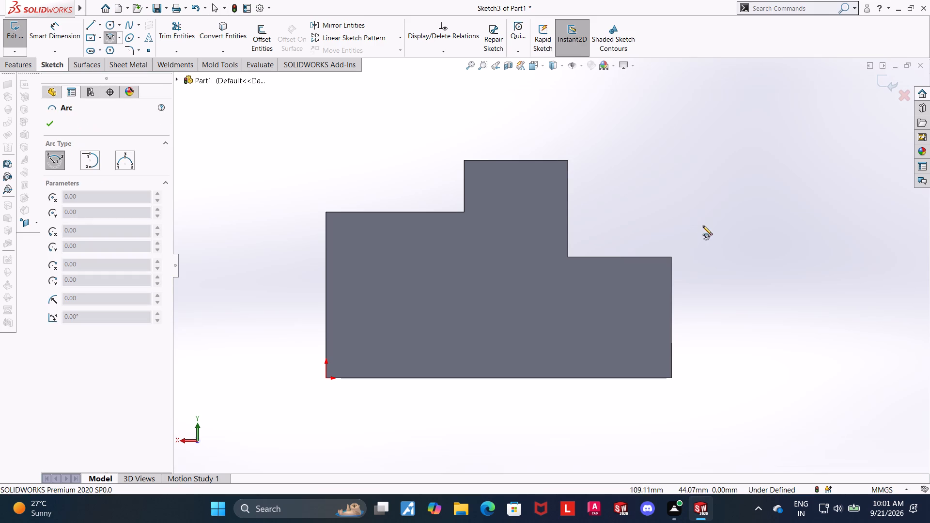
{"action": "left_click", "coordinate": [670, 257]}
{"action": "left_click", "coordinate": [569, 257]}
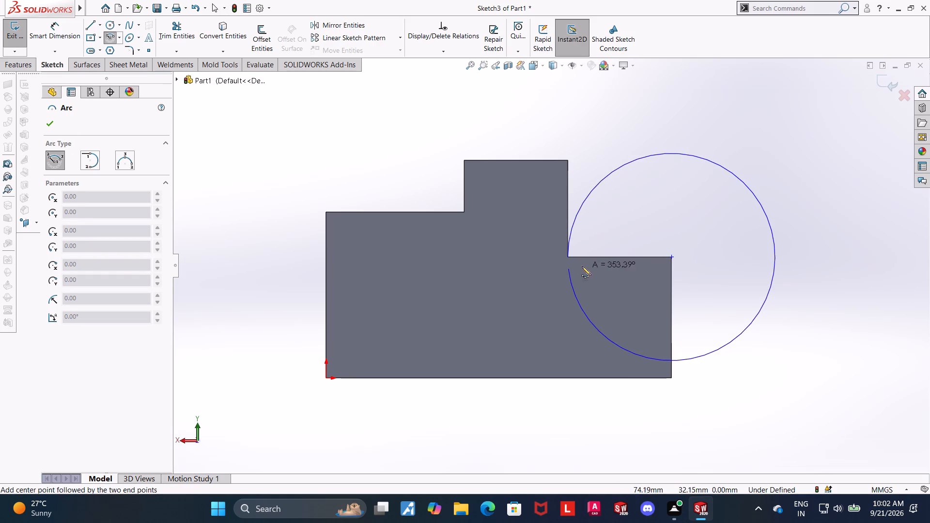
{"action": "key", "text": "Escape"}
Sketch a 90° centre-point arc centred on the lower step's outer corner, from its outer vertical edge to its top edge.
{"action": "left_click", "coordinate": [108, 34]}
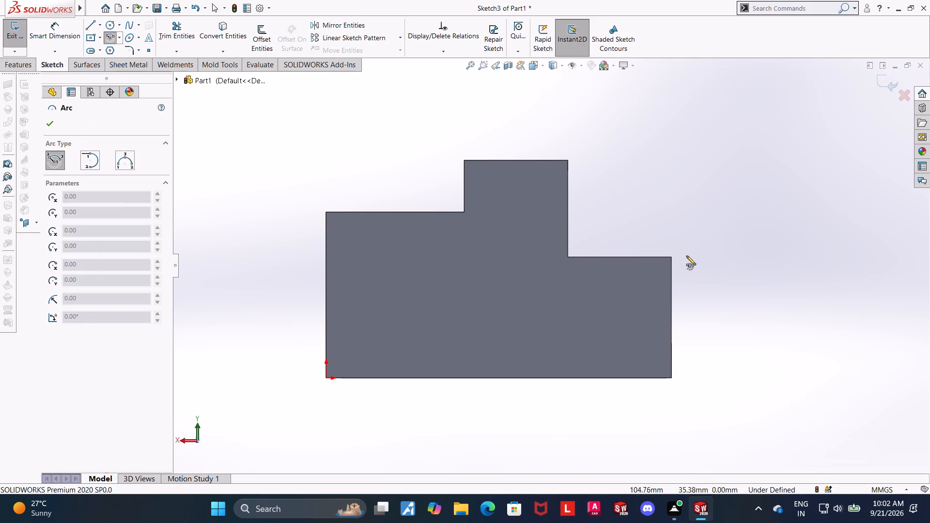
{"action": "left_click", "coordinate": [671, 257]}
{"action": "left_click", "coordinate": [671, 358]}
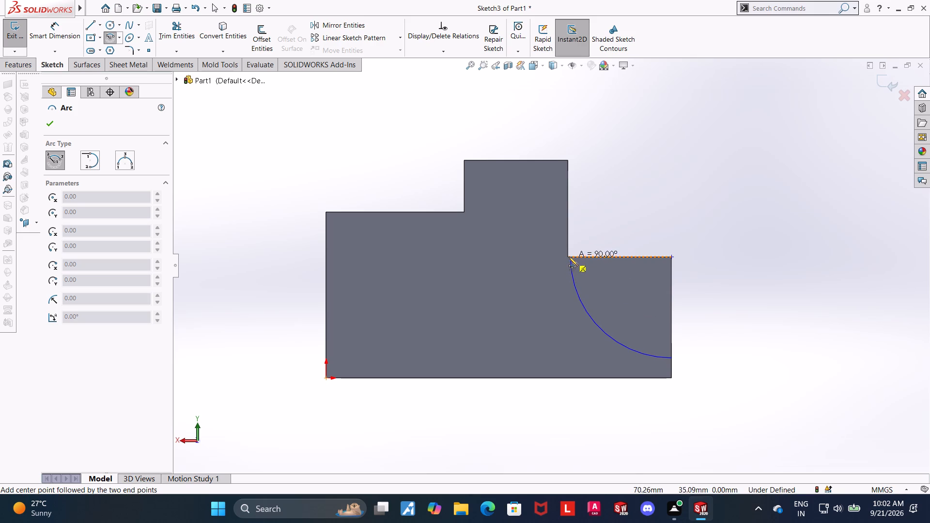
{"action": "left_click", "coordinate": [569, 257]}
{"action": "key", "text": "Escape"}
{"action": "key", "text": "Escape"}
{"action": "key", "text": "Escape"}
Dimension the quarter arc with a 30 mm radius.
{"action": "left_click", "coordinate": [60, 29]}
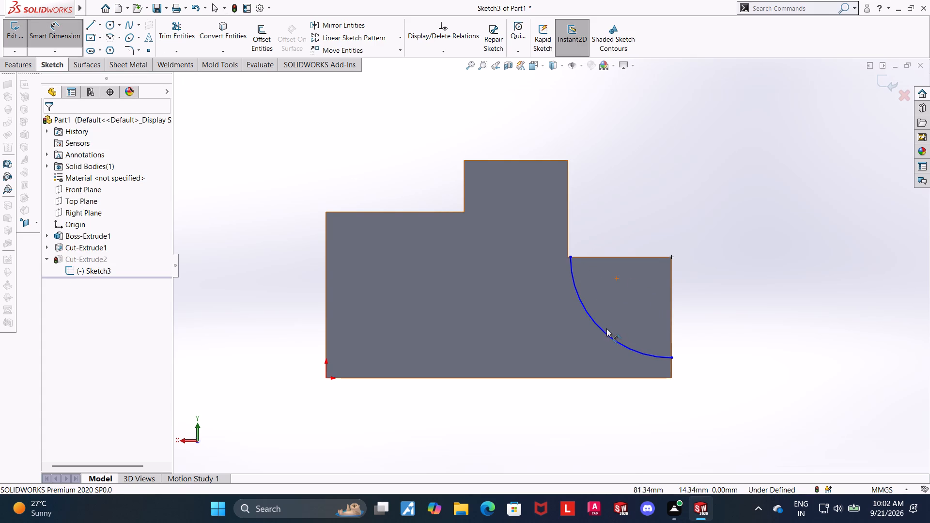
{"action": "left_click", "coordinate": [606, 328]}
{"action": "left_click", "coordinate": [606, 336]}
{"action": "left_click", "coordinate": [710, 229]}
{"action": "type", "text": "30"}
{"action": "key", "text": "Return"}
{"action": "key", "text": "Escape"}
{"action": "key", "text": "Escape"}
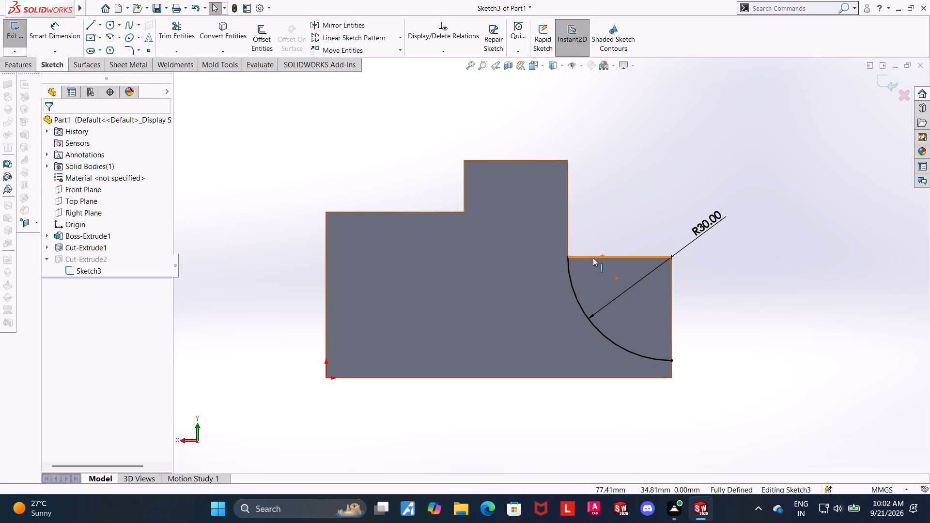
Close the quarter-arc profile with lines along the step's top and outer edges, and exit the sketch to rebuild the cut.
{"action": "scroll", "coordinate": [584, 249], "scroll_direction": "down", "scroll_amount": 8}
{"action": "left_click", "coordinate": [477, 294]}
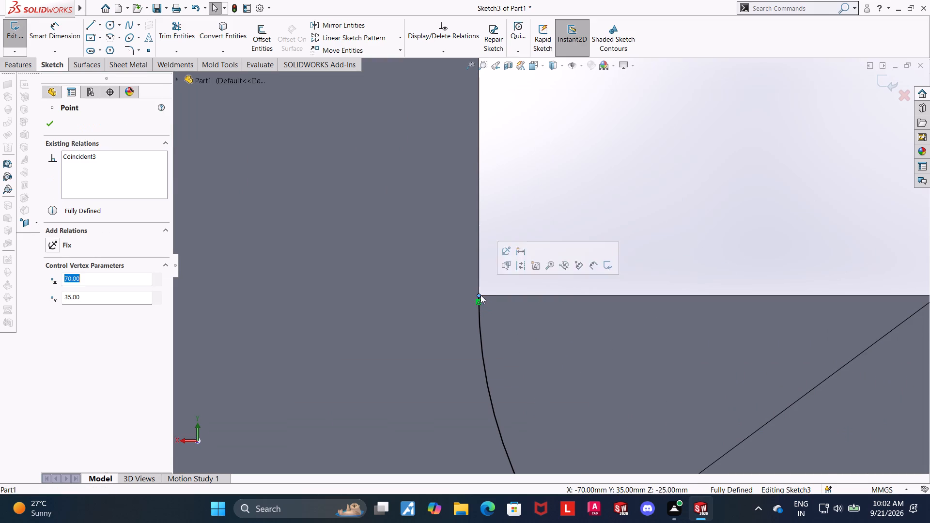
{"action": "scroll", "coordinate": [512, 281], "scroll_direction": "up", "scroll_amount": 7}
{"action": "scroll", "coordinate": [688, 279], "scroll_direction": "up", "scroll_amount": 4}
{"action": "key", "text": "Escape"}
{"action": "key", "text": "Escape"}
{"action": "key", "text": "Escape"}
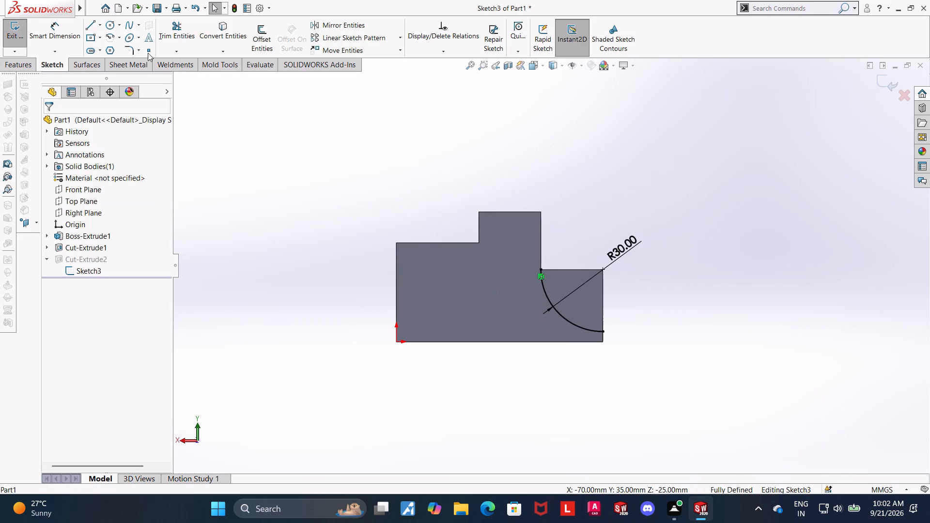
{"action": "left_click", "coordinate": [93, 21]}
{"action": "left_click", "coordinate": [540, 269]}
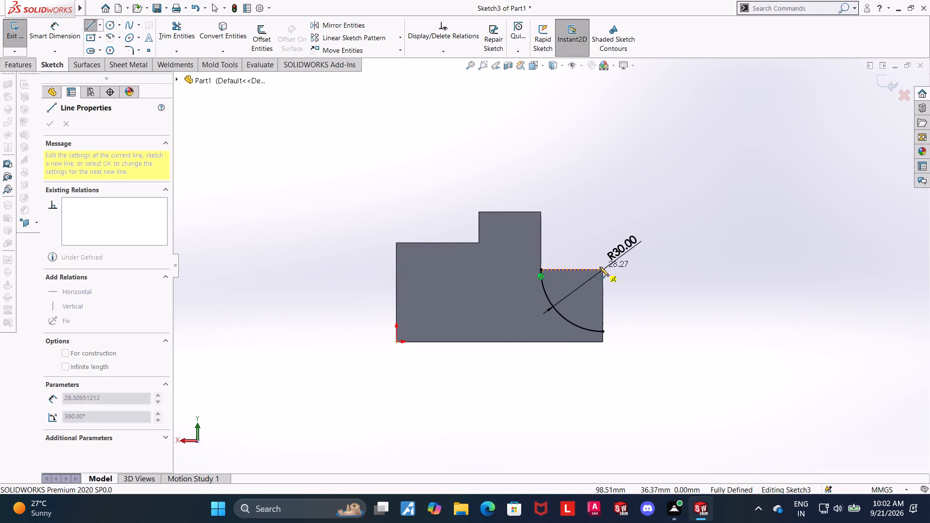
{"action": "left_click", "coordinate": [604, 269]}
{"action": "left_click", "coordinate": [603, 330]}
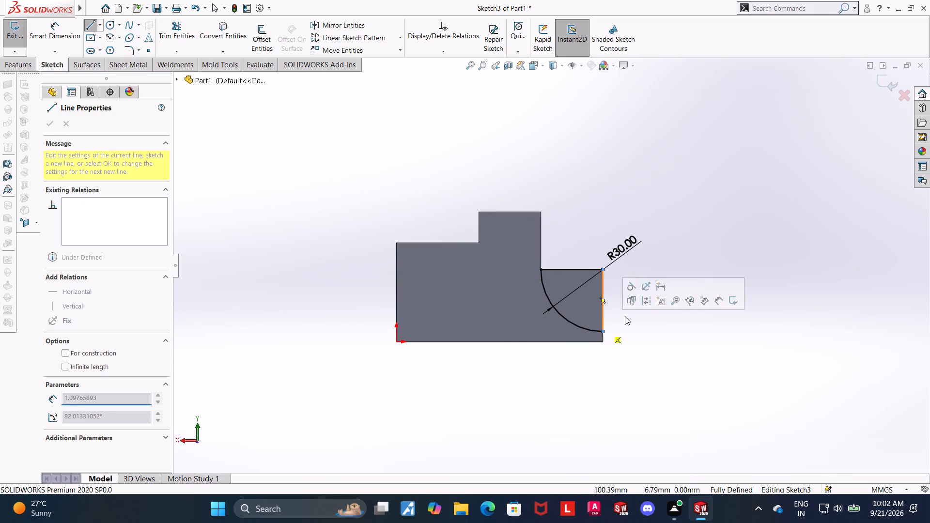
{"action": "key", "text": "Escape"}
{"action": "key", "text": "Escape"}
{"action": "key", "text": "Escape"}
{"action": "key", "text": "Escape"}
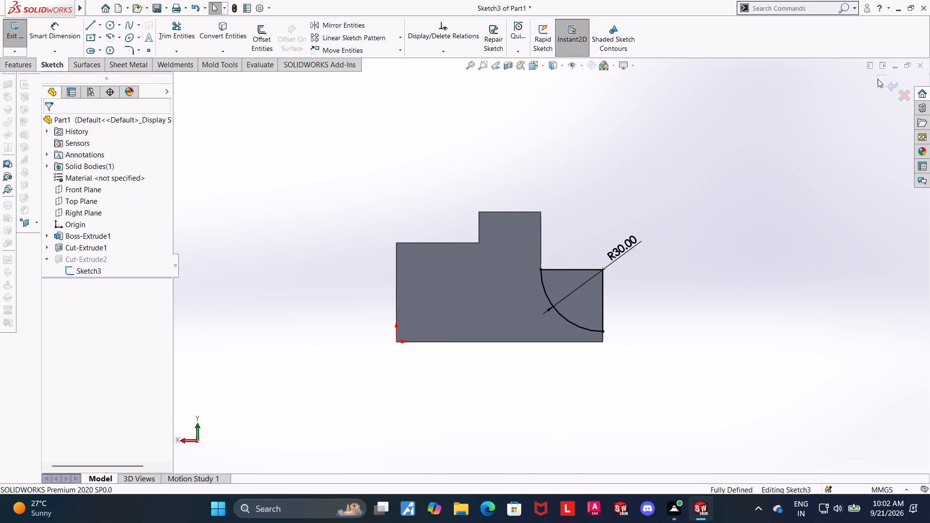
{"action": "left_click", "coordinate": [878, 79]}
Inspect the revised quarter-round cut and the front-face recess from the back and front of the block.
{"action": "scroll", "coordinate": [792, 110], "scroll_direction": "up", "scroll_amount": 1}
{"action": "middle_click_drag", "start_coordinate": [789, 111], "coordinate": [763, 120]}
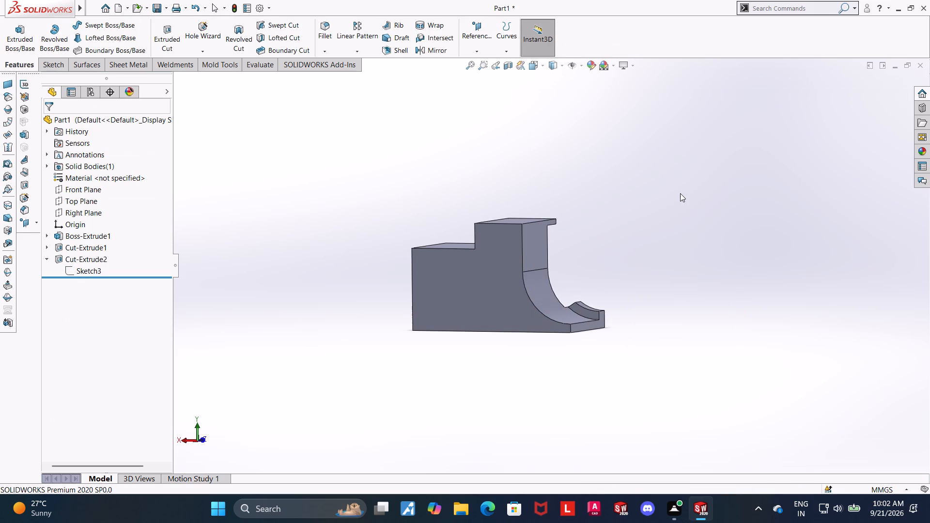
{"action": "scroll", "coordinate": [682, 188], "scroll_direction": "down", "scroll_amount": 2}
{"action": "scroll", "coordinate": [693, 186], "scroll_direction": "up", "scroll_amount": 1}
{"action": "middle_click_drag", "start_coordinate": [652, 197], "coordinate": [640, 201]}
{"action": "scroll", "coordinate": [615, 206], "scroll_direction": "up", "scroll_amount": 1}
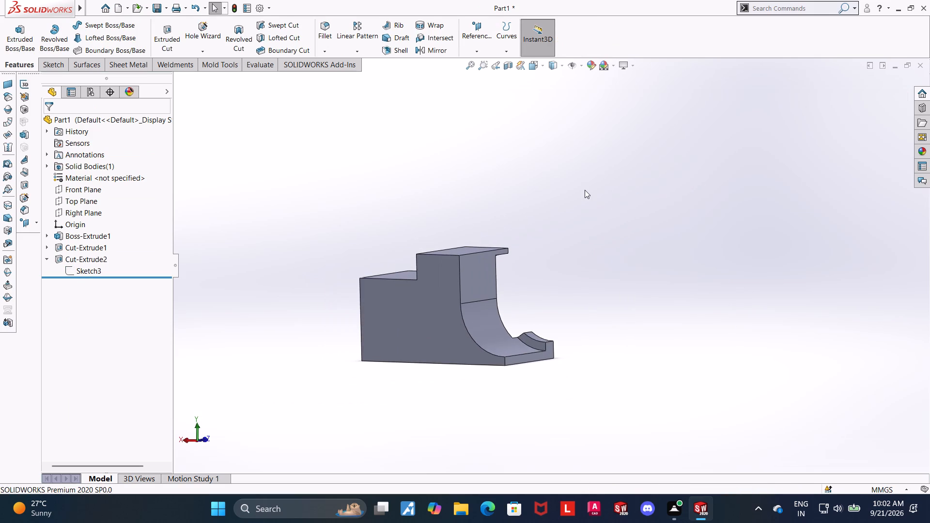
{"action": "middle_click_drag", "start_coordinate": [626, 191], "coordinate": [645, 202]}
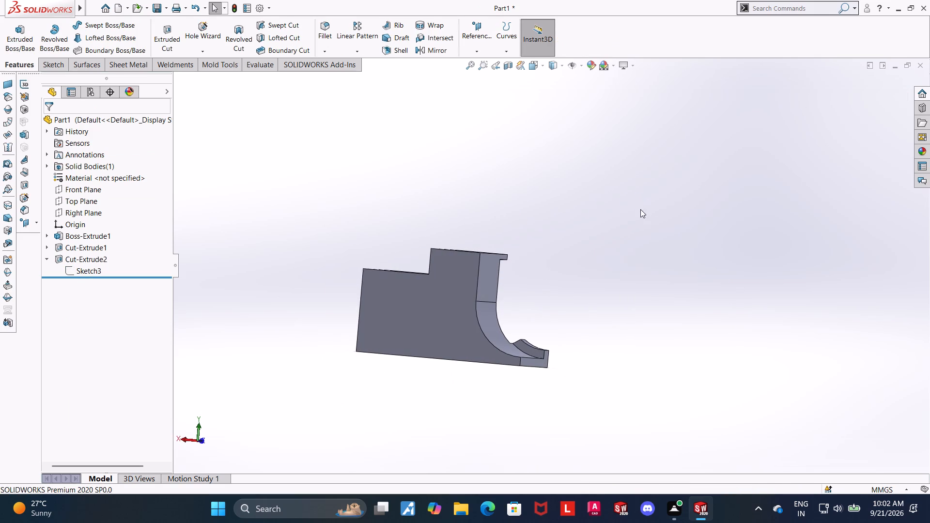
{"action": "scroll", "coordinate": [648, 205], "scroll_direction": "up", "scroll_amount": 1}
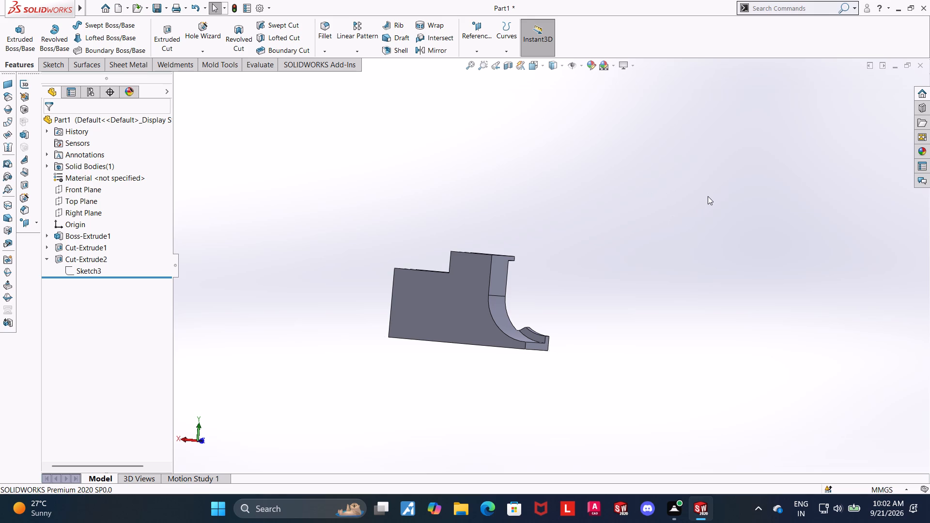
{"action": "middle_click_drag", "start_coordinate": [775, 219], "coordinate": [742, 220]}
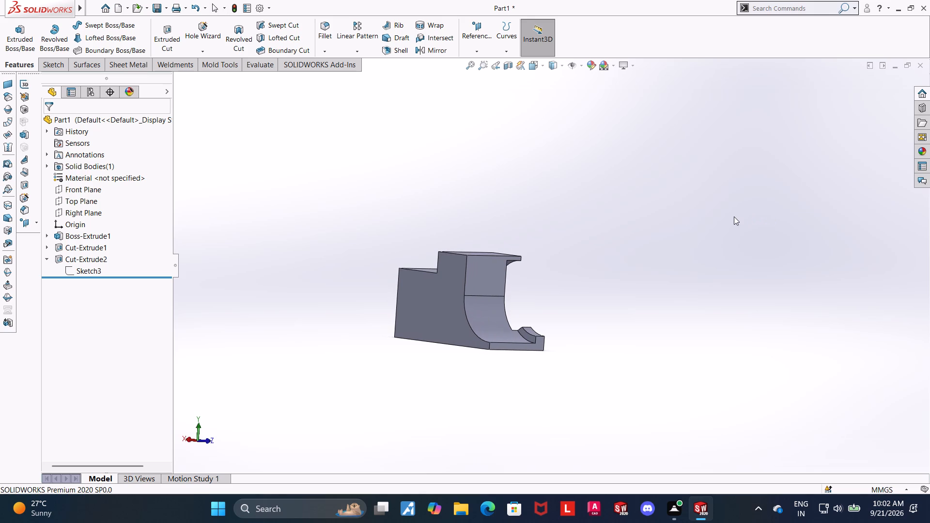
{"action": "middle_click_drag", "start_coordinate": [666, 205], "coordinate": [514, 215]}
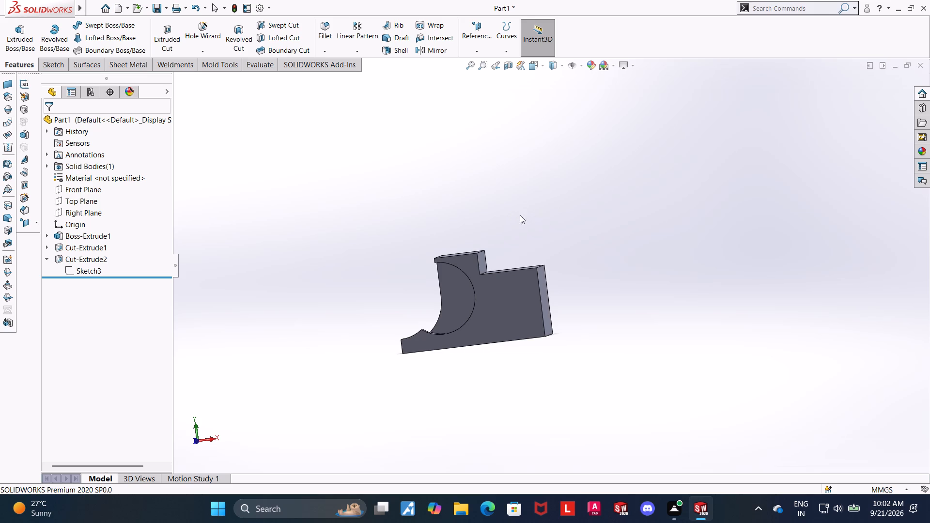
{"action": "middle_click_drag", "start_coordinate": [503, 225], "coordinate": [525, 239]}
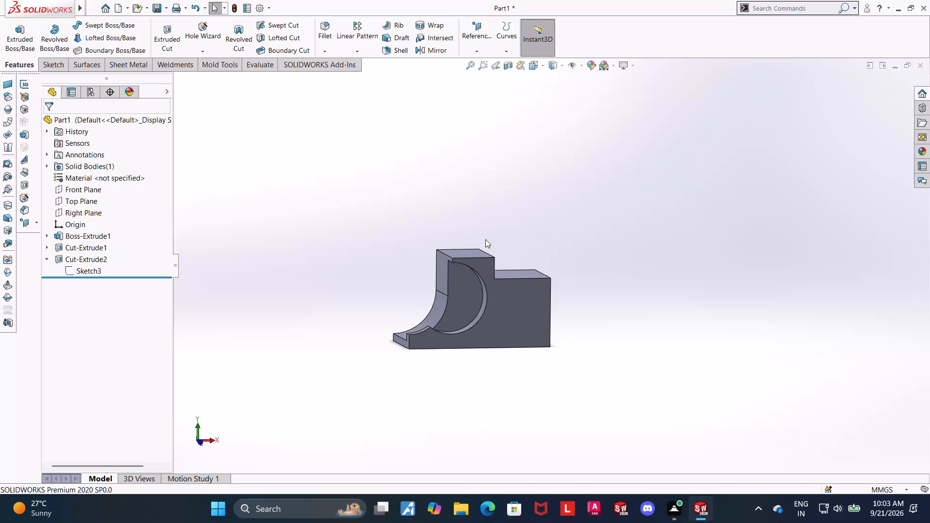
Start a new sketch on the floor face of the front recess and view it normal to the sketch plane.
{"action": "left_click", "coordinate": [455, 308]}
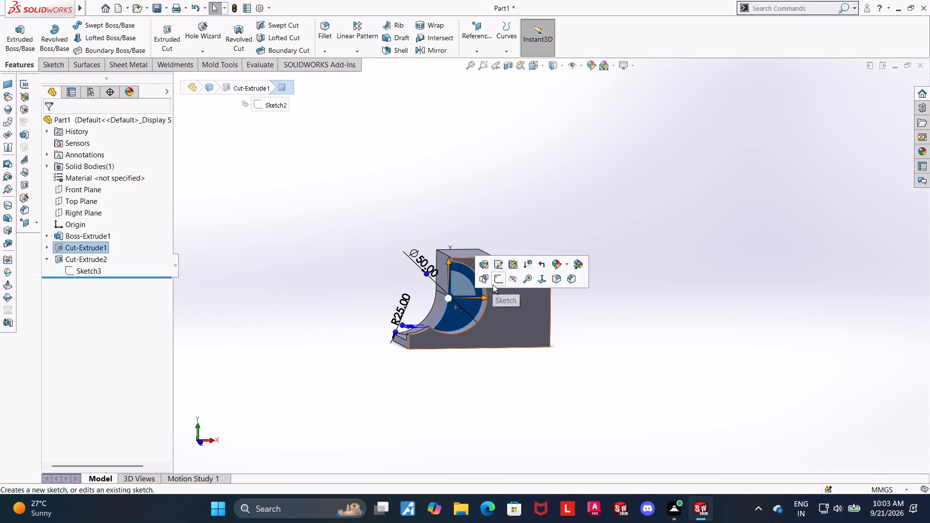
{"action": "left_click", "coordinate": [493, 283]}
{"action": "left_click", "coordinate": [83, 282]}
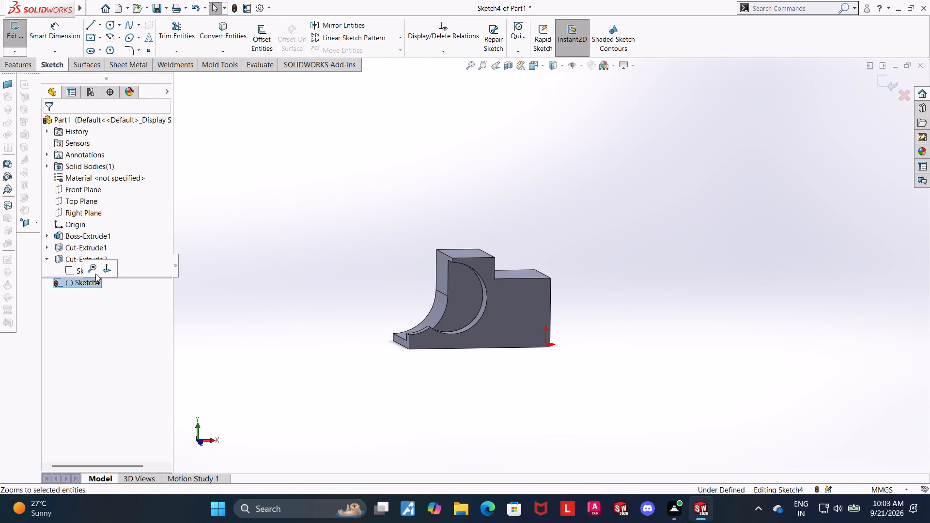
{"action": "left_click", "coordinate": [105, 269]}
Sketch a circle of about 10 mm radius centred where the recess floor's vertical edge meets the quarter-round cut.
{"action": "left_click", "coordinate": [112, 24]}
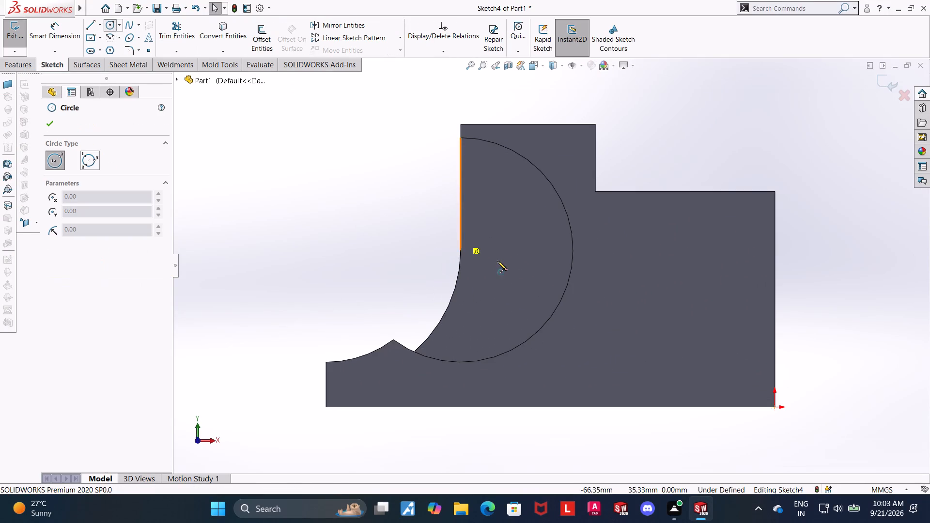
{"action": "left_click", "coordinate": [461, 249]}
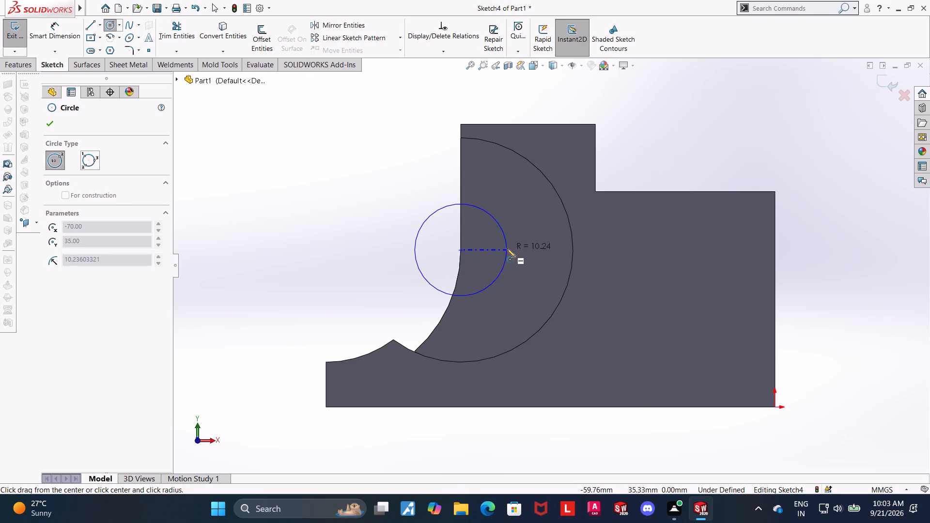
{"action": "left_click", "coordinate": [507, 248]}
{"action": "key", "text": "Escape"}
{"action": "key", "text": "Escape"}
{"action": "key", "text": "Escape"}
Dimension the new circle to a 20 mm diameter and exit the sketch.
{"action": "left_click", "coordinate": [31, 27]}
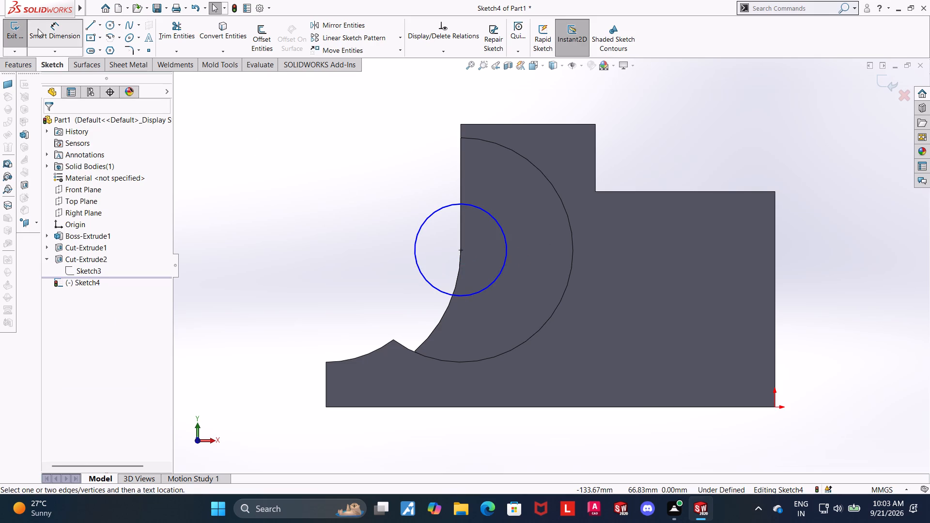
{"action": "left_click", "coordinate": [498, 219]}
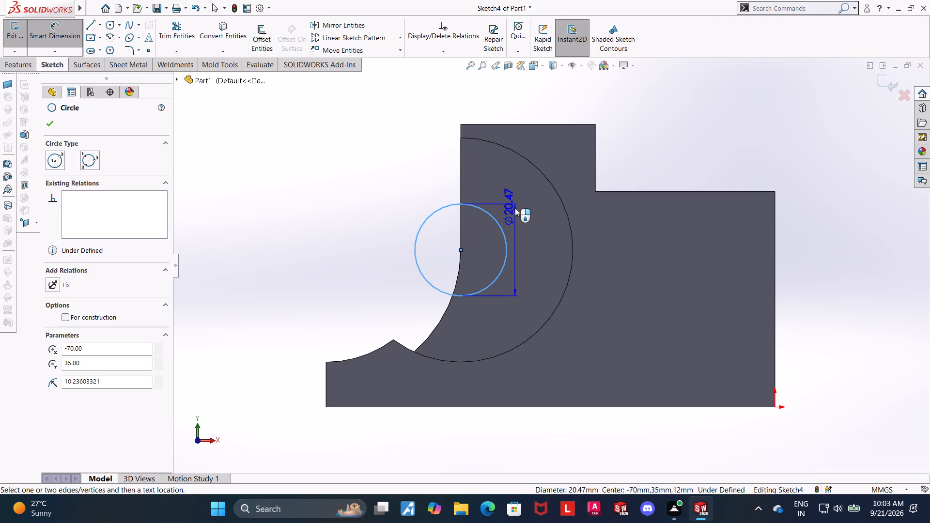
{"action": "left_click", "coordinate": [515, 208]}
{"action": "type", "text": "10"}
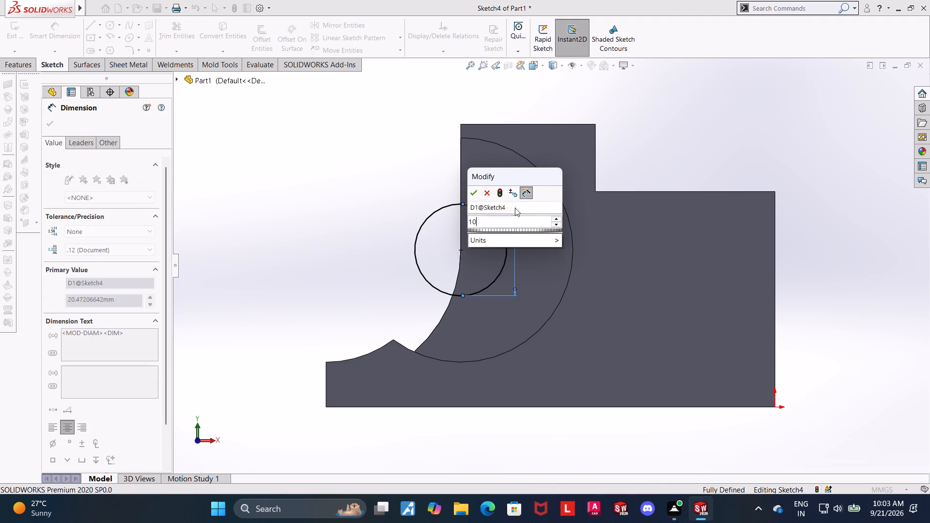
{"action": "key", "text": "BackSpace"}
{"action": "key", "text": "BackSpace"}
{"action": "type", "text": "20"}
{"action": "key", "text": "Return"}
{"action": "key", "text": "Escape"}
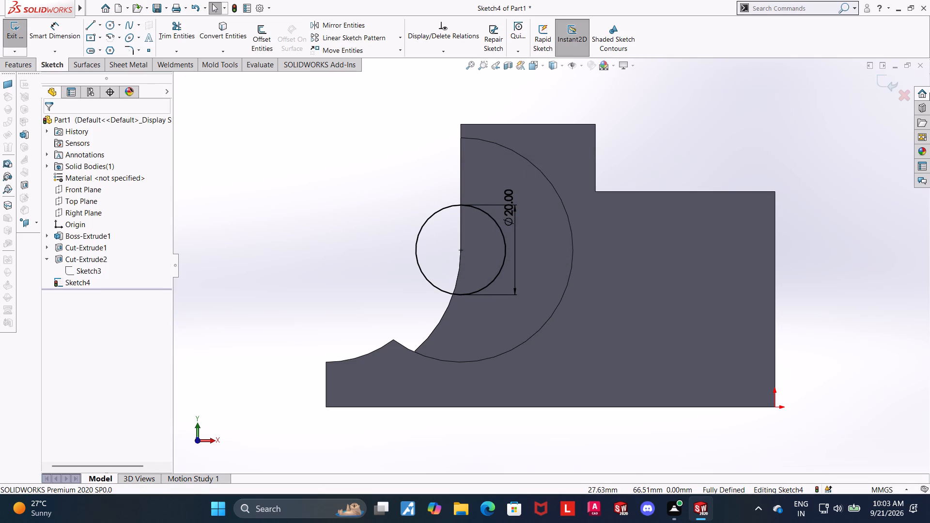
{"action": "left_click", "coordinate": [894, 84]}
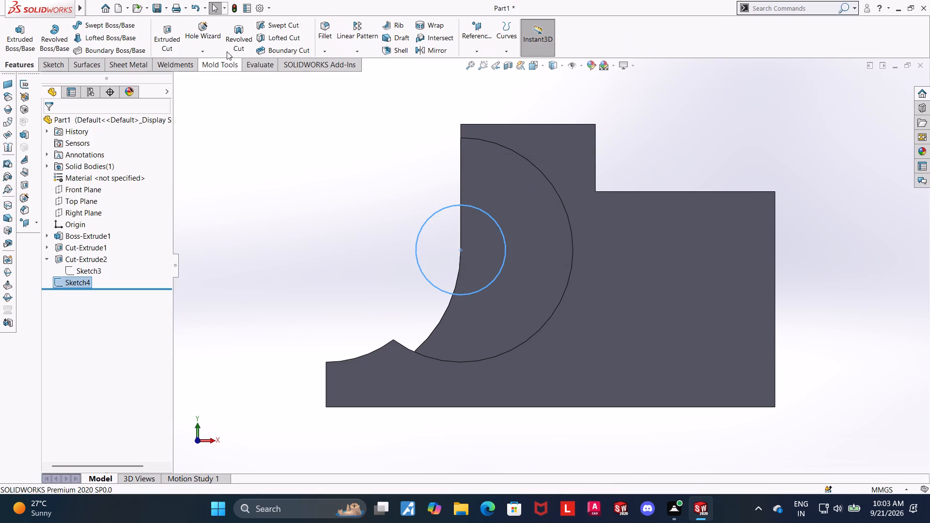
Reopen the 20 mm circle sketch for editing.
{"action": "left_click", "coordinate": [72, 283]}
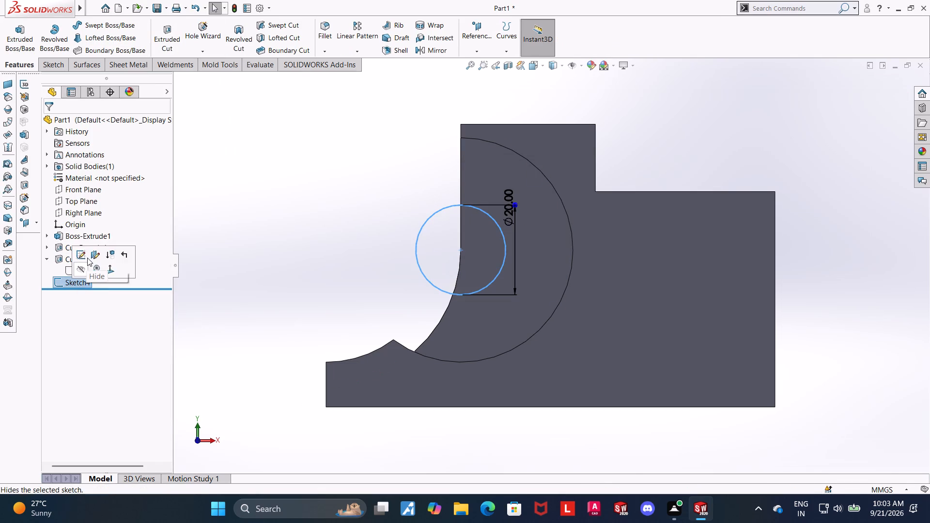
{"action": "left_click", "coordinate": [85, 257]}
{"action": "left_click", "coordinate": [65, 286]}
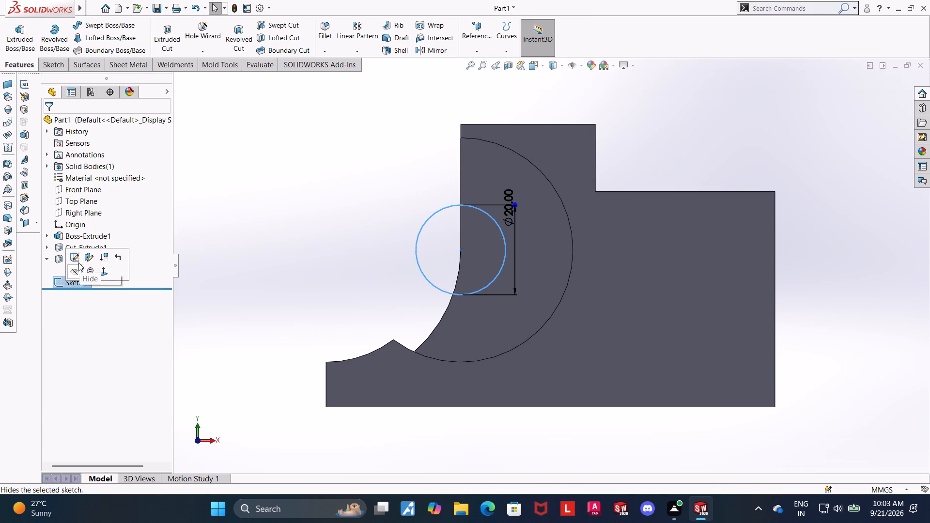
{"action": "left_click", "coordinate": [78, 262]}
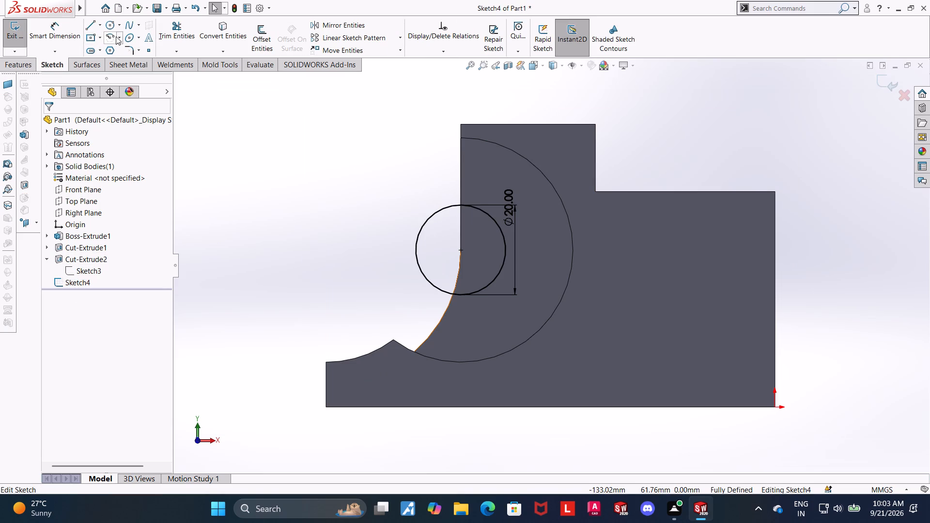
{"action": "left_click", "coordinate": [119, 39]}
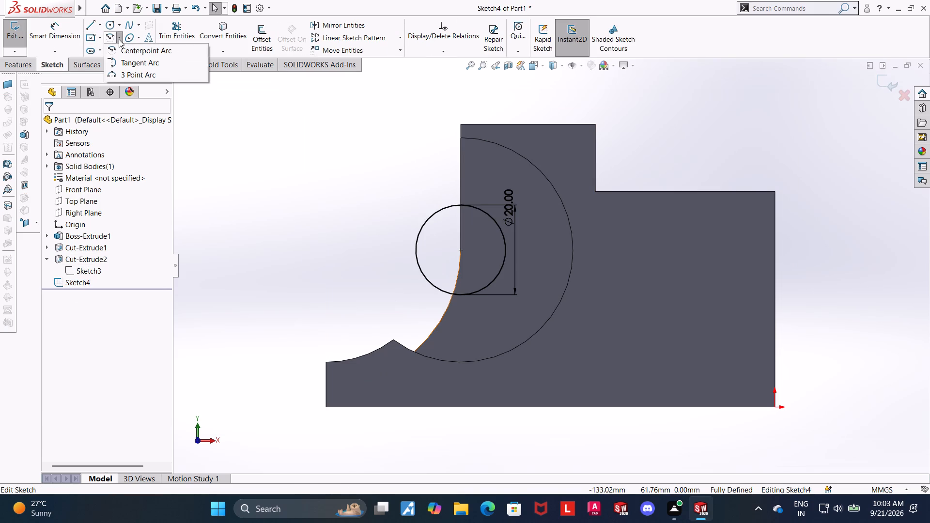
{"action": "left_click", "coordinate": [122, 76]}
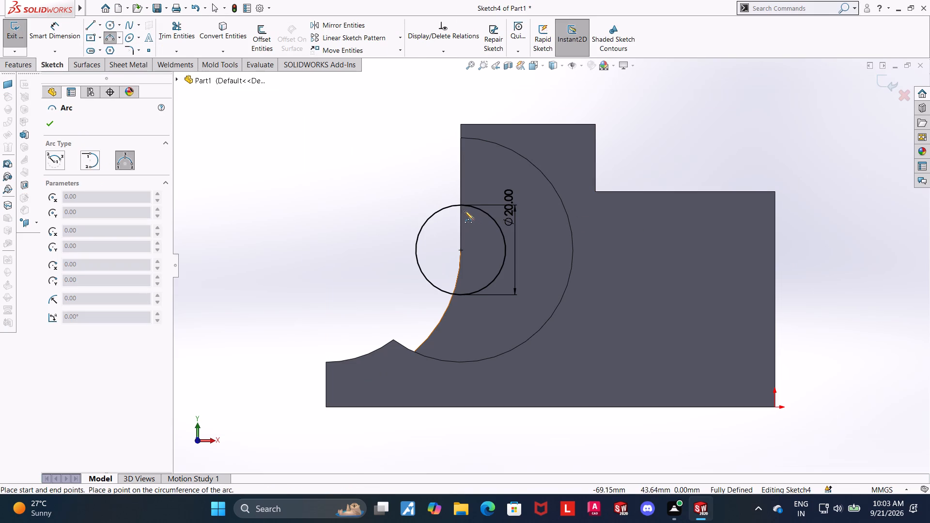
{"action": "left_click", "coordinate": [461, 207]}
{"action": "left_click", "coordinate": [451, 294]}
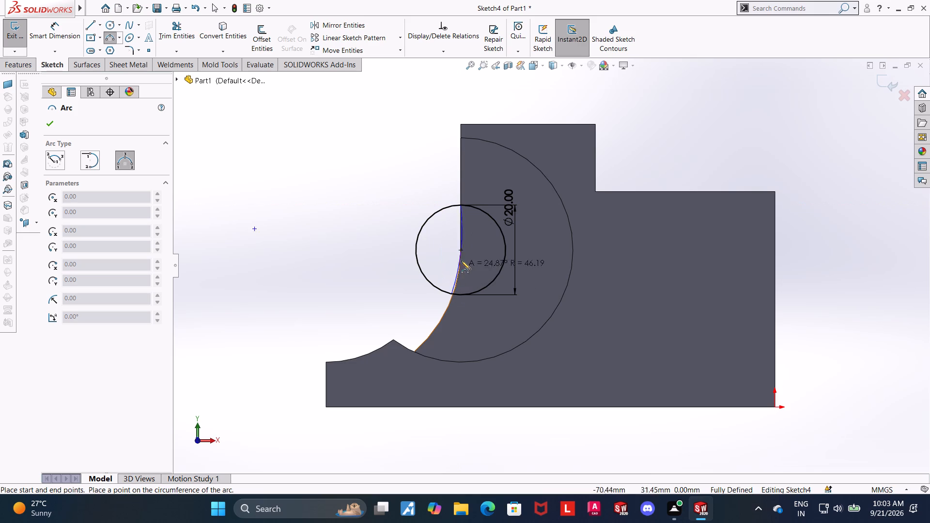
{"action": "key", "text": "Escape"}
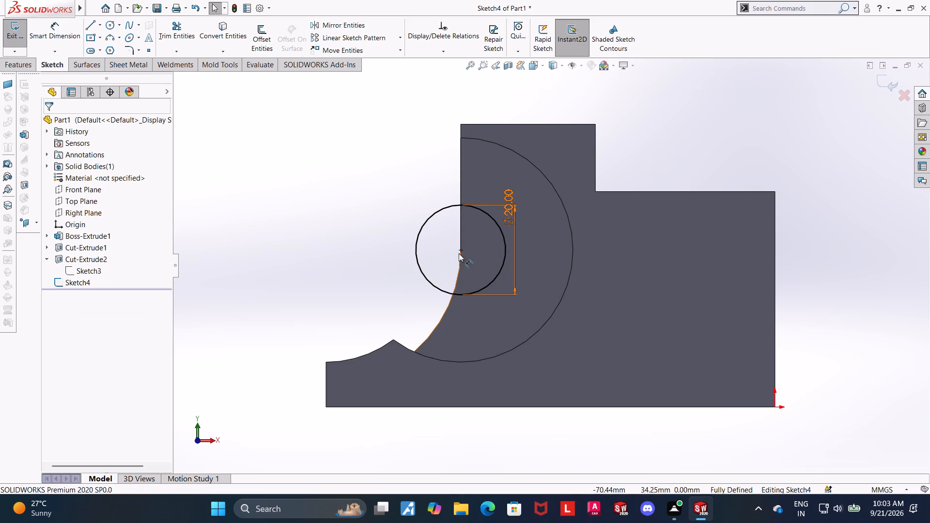
Draw a vertical line about 10 mm long from the top of the 20 mm circle down to its centre.
{"action": "scroll", "coordinate": [506, 246], "scroll_direction": "down", "scroll_amount": 5}
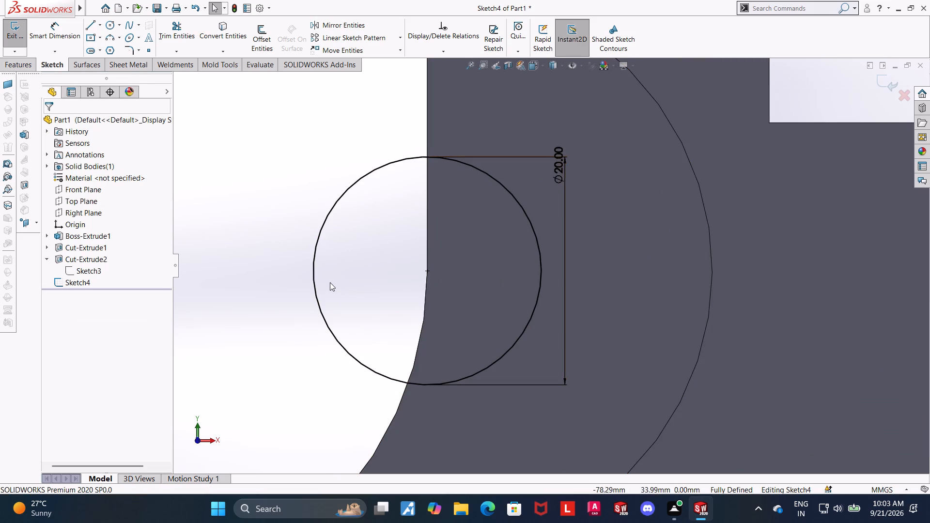
{"action": "scroll", "coordinate": [329, 282], "scroll_direction": "up", "scroll_amount": 1}
{"action": "scroll", "coordinate": [289, 205], "scroll_direction": "up", "scroll_amount": 2}
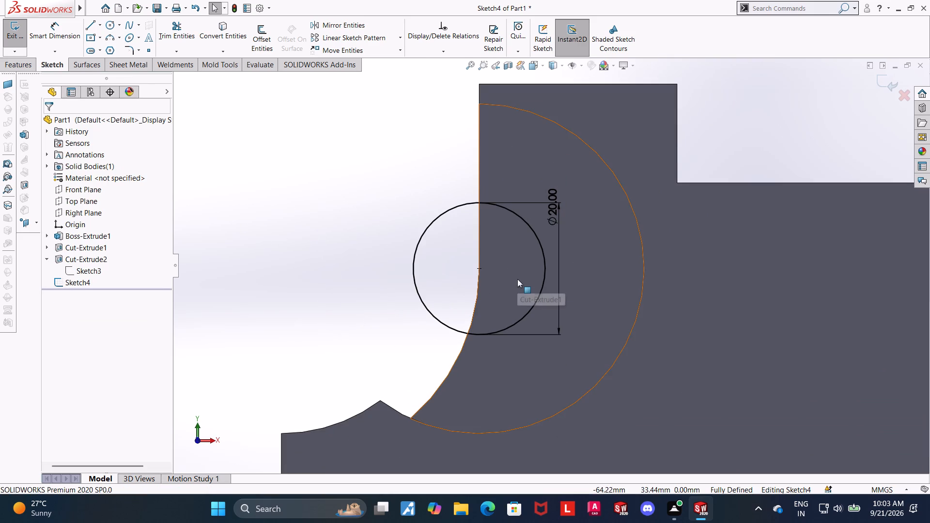
{"action": "left_click", "coordinate": [93, 27]}
{"action": "left_click", "coordinate": [479, 202]}
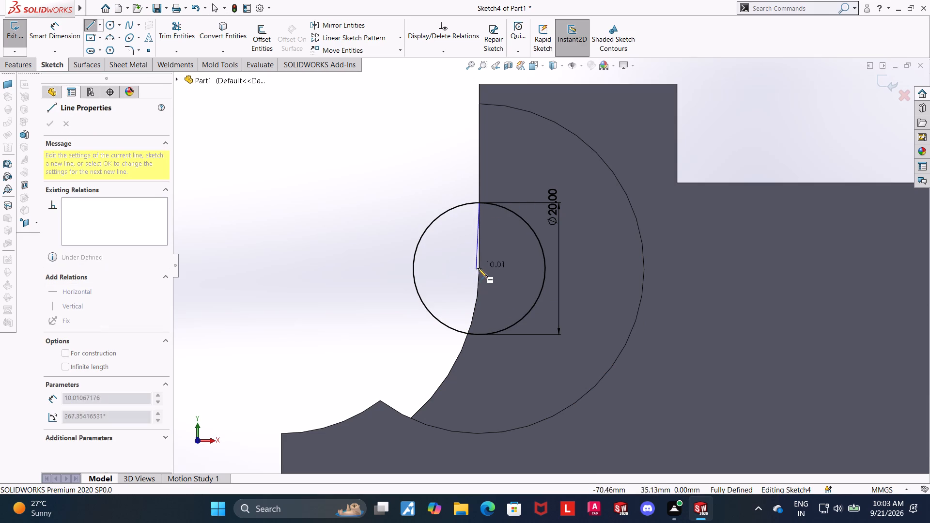
{"action": "left_click", "coordinate": [481, 271]}
{"action": "key", "text": "Escape"}
{"action": "key", "text": "Escape"}
{"action": "key", "text": "Escape"}
Draw a three-point arc from the circle's centre along the block's curved edge to its lower crossing with the circle.
{"action": "left_click", "coordinate": [107, 39]}
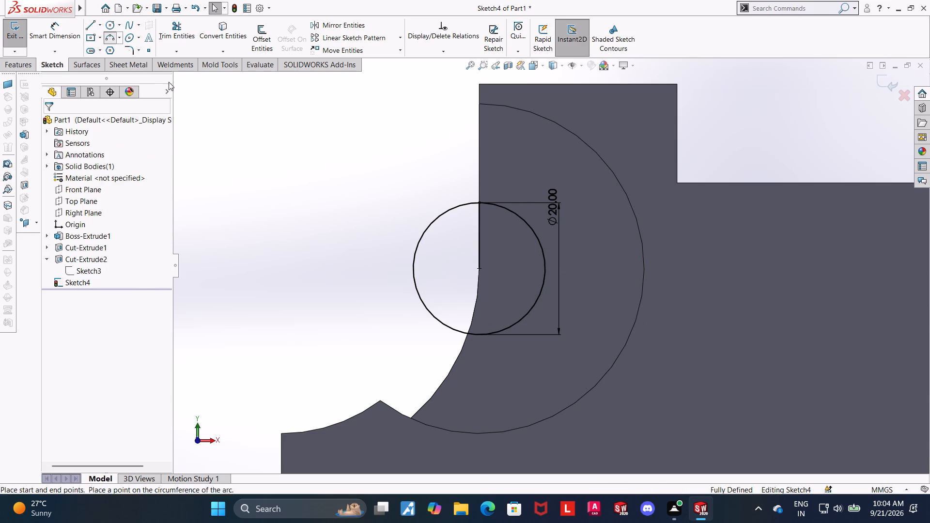
{"action": "left_click", "coordinate": [478, 270]}
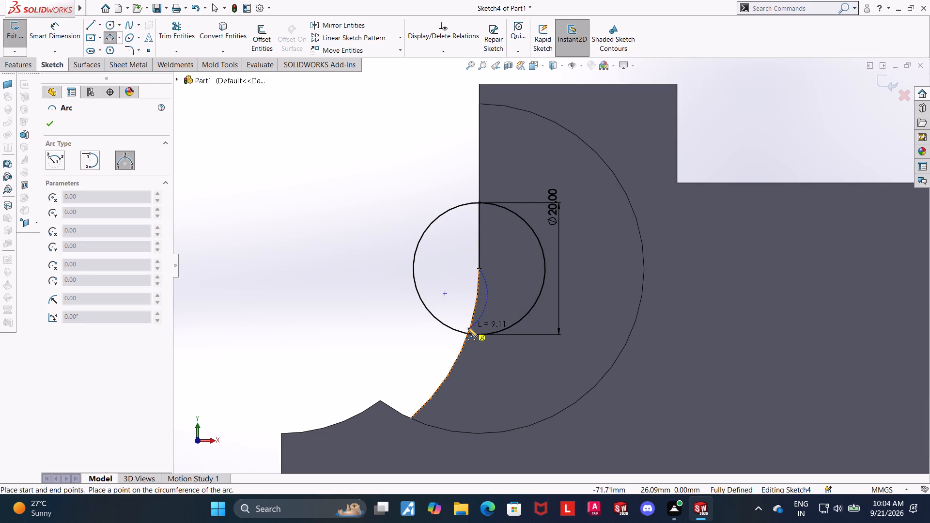
{"action": "left_click", "coordinate": [466, 333]}
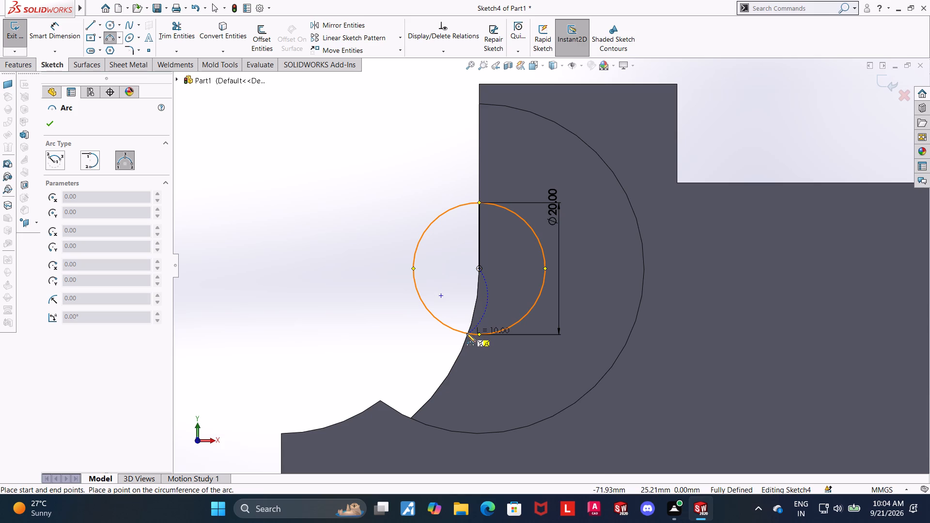
{"action": "left_click", "coordinate": [473, 308]}
{"action": "key", "text": "Escape"}
{"action": "key", "text": "Escape"}
{"action": "key", "text": "Escape"}
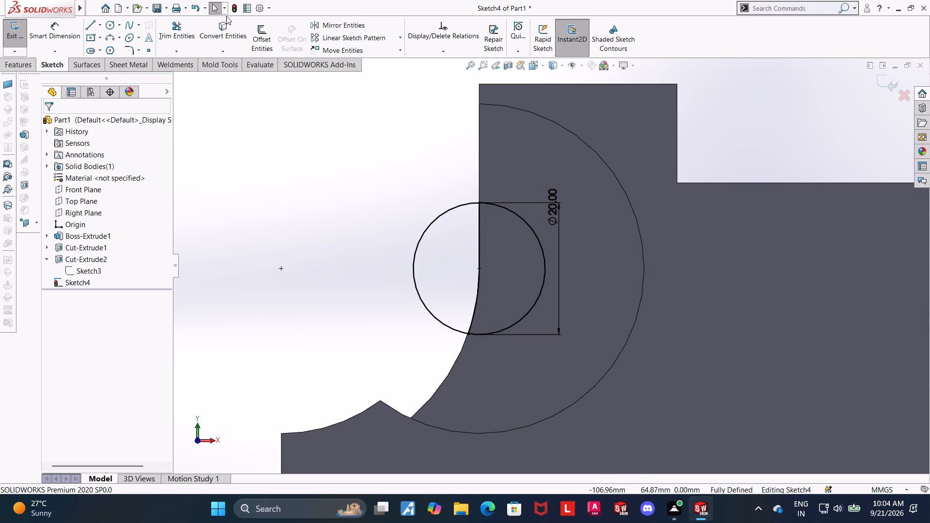
Trim away the part of the 20 mm circle lying outside the block and exit the sketch.
{"action": "left_click", "coordinate": [190, 26]}
{"action": "left_click_drag", "start_coordinate": [440, 271], "coordinate": [328, 254]}
{"action": "key", "text": "Escape"}
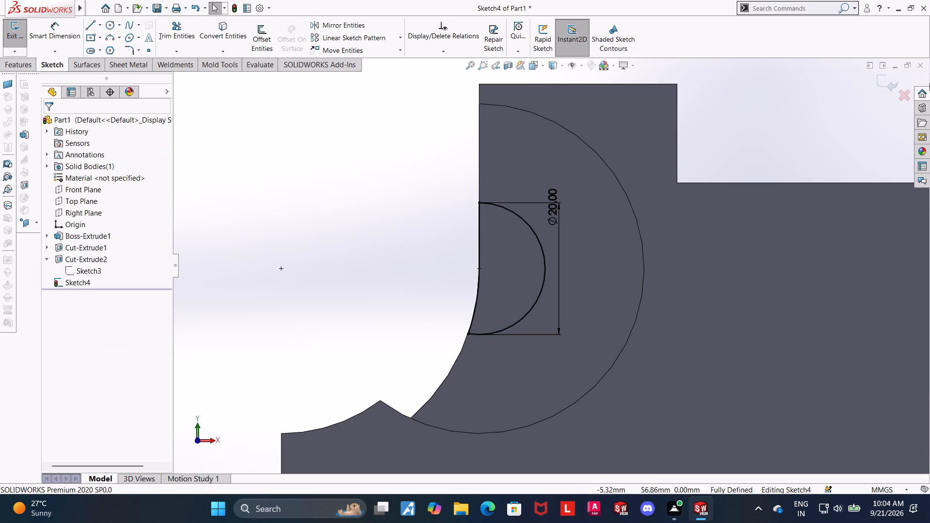
{"action": "left_click", "coordinate": [893, 72]}
Extrude the trimmed half-round sketch as a blind boss 5 mm deep, merged with the block.
{"action": "middle_click_drag", "start_coordinate": [397, 162], "coordinate": [403, 163]}
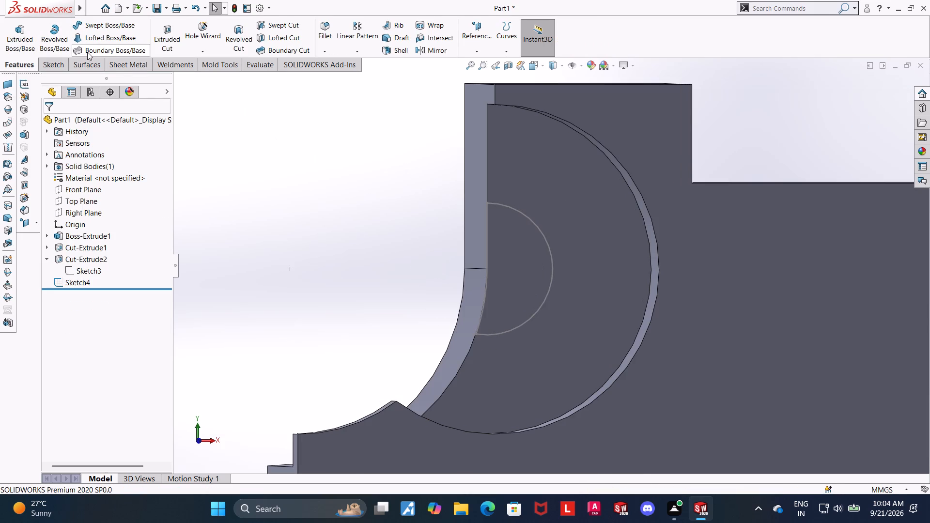
{"action": "left_click", "coordinate": [31, 40]}
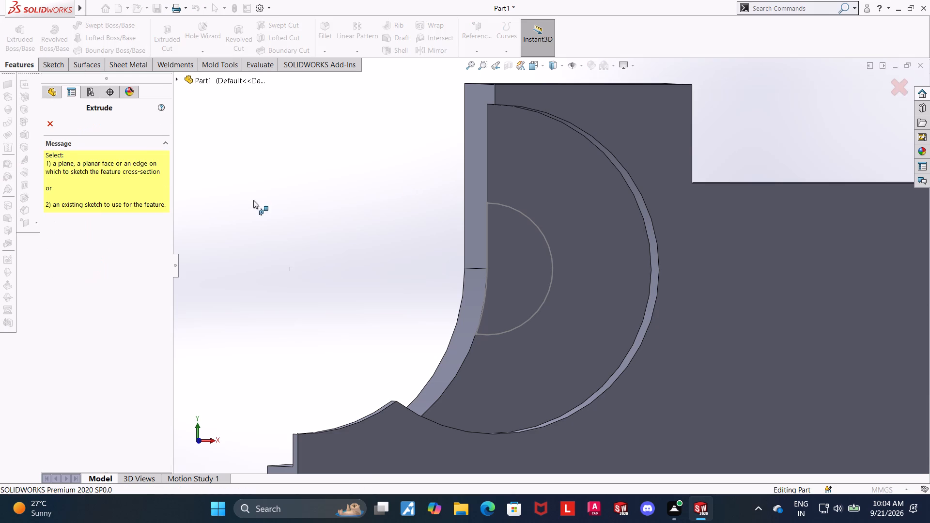
{"action": "left_click", "coordinate": [173, 82]}
{"action": "left_click", "coordinate": [177, 79]}
{"action": "left_click", "coordinate": [219, 226]}
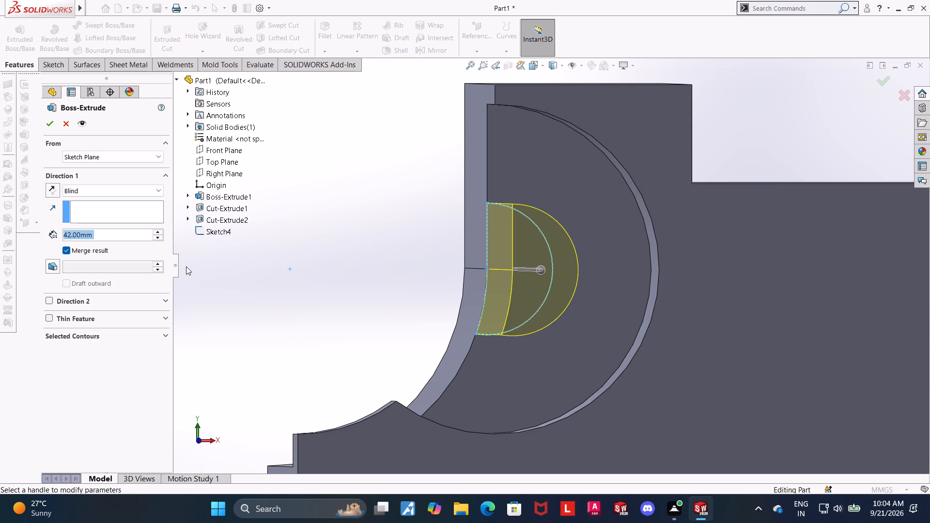
{"action": "key", "text": "5"}
{"action": "key", "text": "Return"}
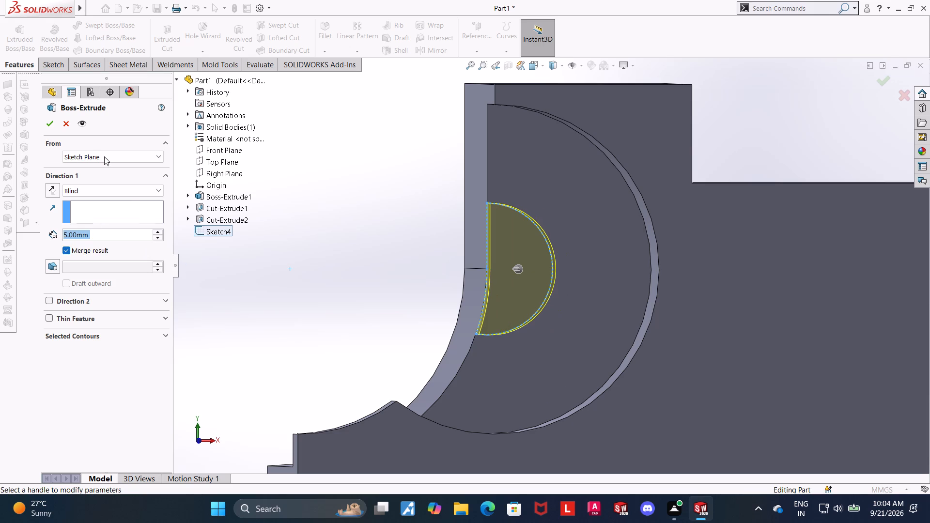
{"action": "left_click", "coordinate": [42, 120]}
{"action": "left_click", "coordinate": [50, 121]}
{"action": "left_click", "coordinate": [325, 300]}
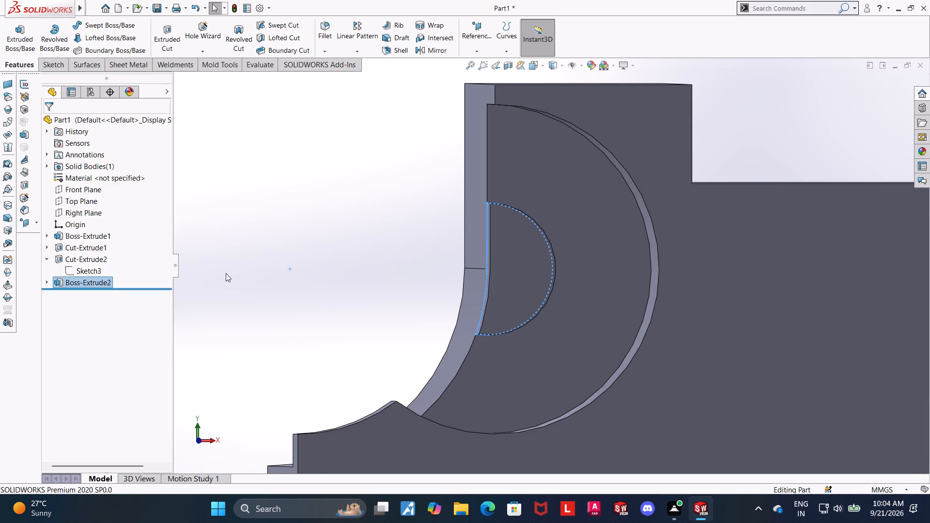
Start a new sketch on the front face of the new half-round boss and view it normal to the plane.
{"action": "middle_click_drag", "start_coordinate": [233, 274], "coordinate": [268, 275]}
{"action": "middle_click_drag", "start_coordinate": [270, 275], "coordinate": [300, 277]}
{"action": "middle_click_drag", "start_coordinate": [299, 277], "coordinate": [333, 290]}
{"action": "middle_click_drag", "start_coordinate": [289, 284], "coordinate": [298, 282]}
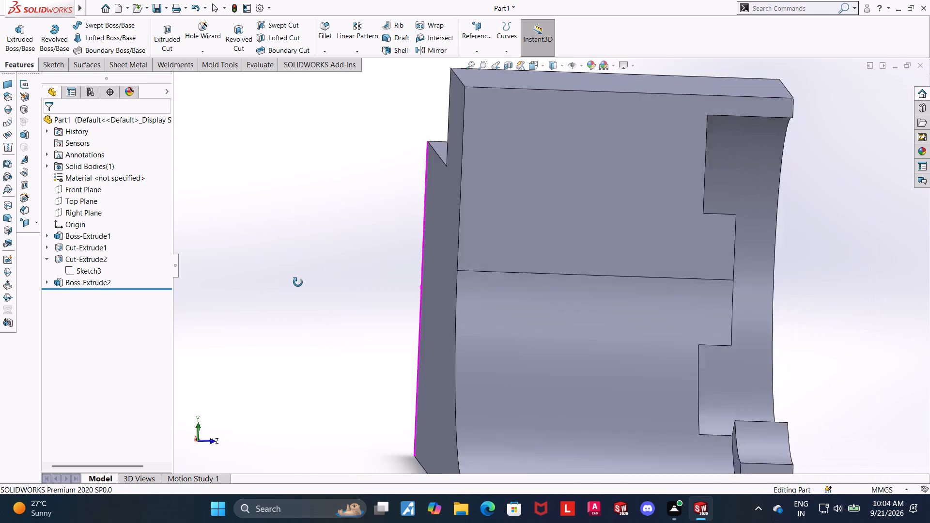
{"action": "middle_click_drag", "start_coordinate": [298, 282], "coordinate": [283, 274]}
{"action": "middle_click_drag", "start_coordinate": [284, 274], "coordinate": [249, 274]}
{"action": "left_click", "coordinate": [605, 254]}
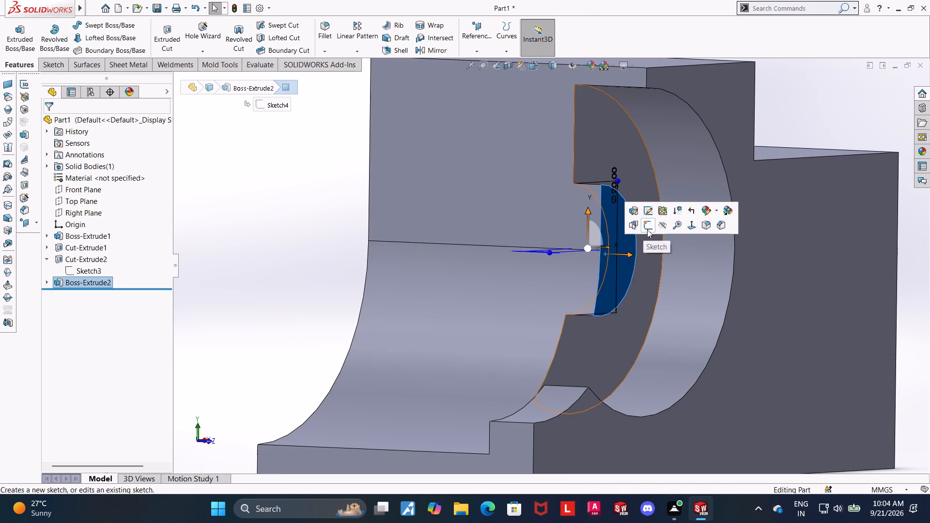
{"action": "left_click", "coordinate": [647, 230]}
{"action": "left_click", "coordinate": [99, 292]}
{"action": "left_click", "coordinate": [121, 281]}
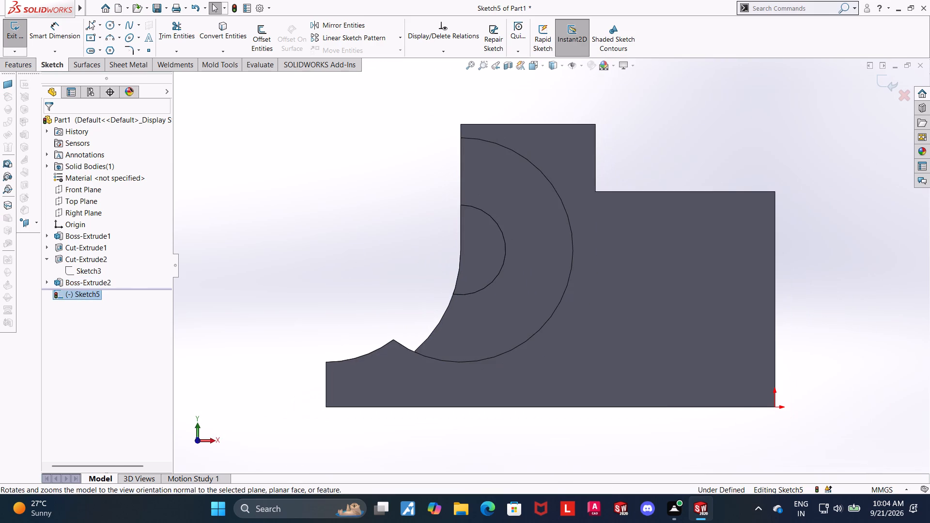
Sketch a circle about 11.7 mm in diameter centred where the boss face's straight edge meets its curved edge.
{"action": "left_click", "coordinate": [108, 26]}
{"action": "scroll", "coordinate": [482, 266], "scroll_direction": "down", "scroll_amount": 2}
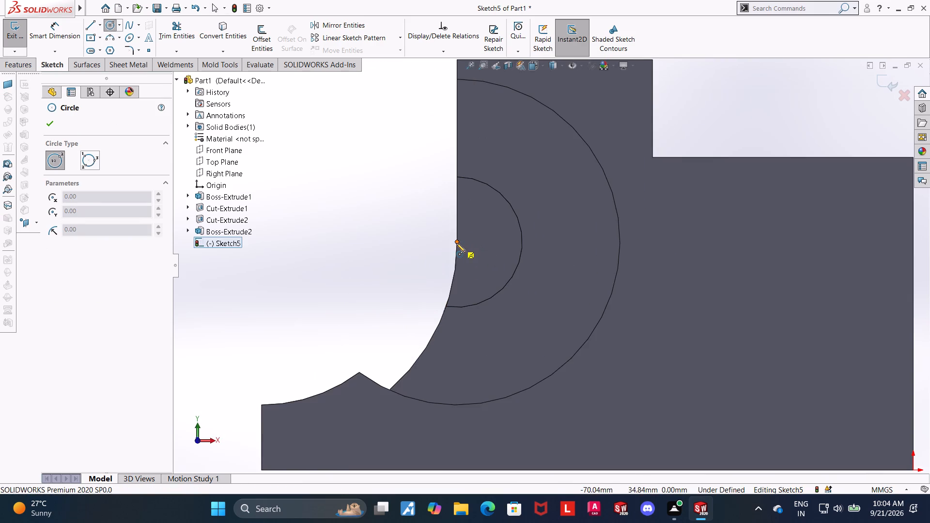
{"action": "left_click", "coordinate": [456, 239]}
{"action": "left_click", "coordinate": [487, 218]}
{"action": "key", "text": "Escape"}
{"action": "key", "text": "Escape"}
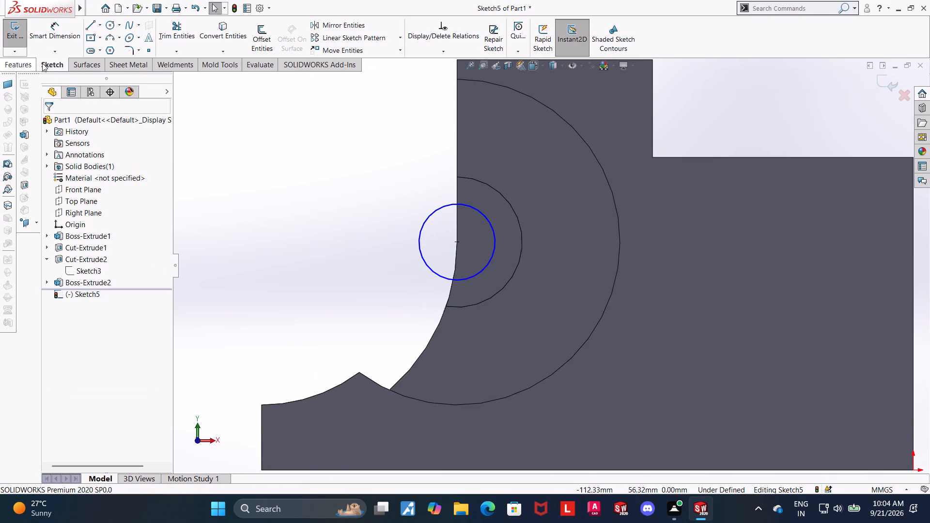
Dimension the new circle to a 10 mm diameter and exit the sketch.
{"action": "left_click", "coordinate": [47, 25]}
{"action": "left_click", "coordinate": [430, 218]}
{"action": "left_click", "coordinate": [397, 203]}
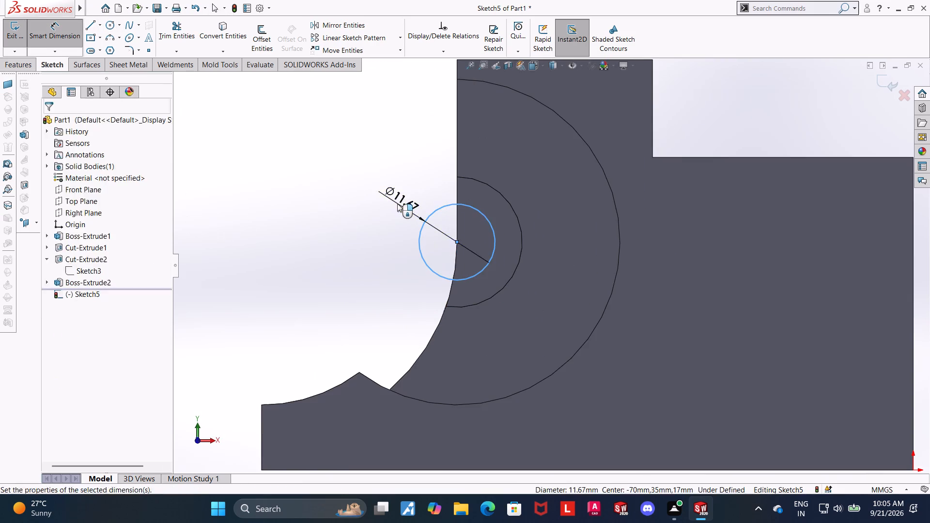
{"action": "type", "text": "10"}
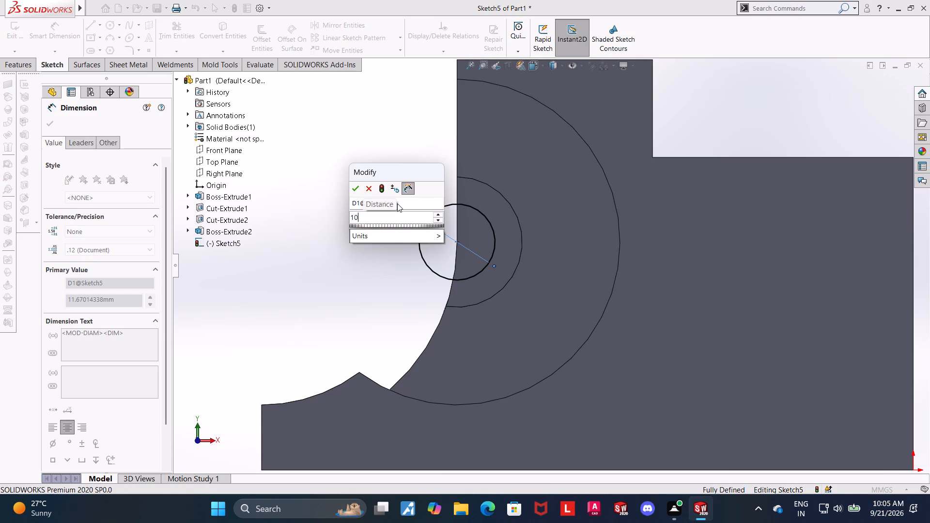
{"action": "key", "text": "Return"}
{"action": "left_click", "coordinate": [881, 84]}
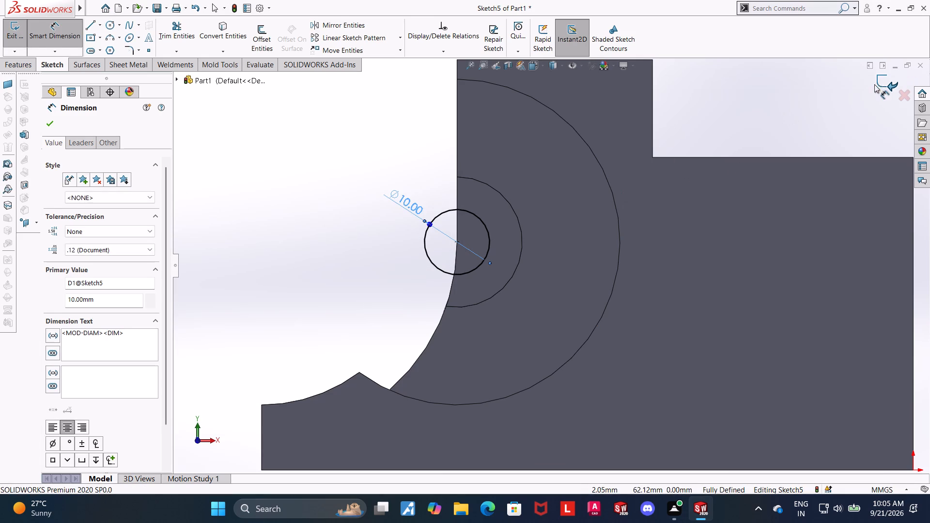
Reopen the 10 mm circle sketch and draw a vertical line from the top of the circle to its centre.
{"action": "left_click", "coordinate": [83, 292]}
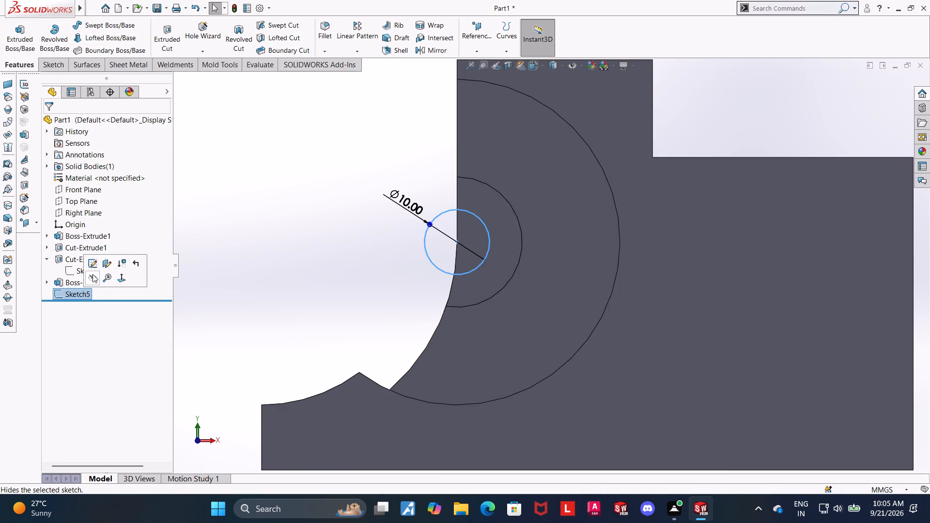
{"action": "left_click", "coordinate": [95, 268]}
{"action": "left_click", "coordinate": [85, 25]}
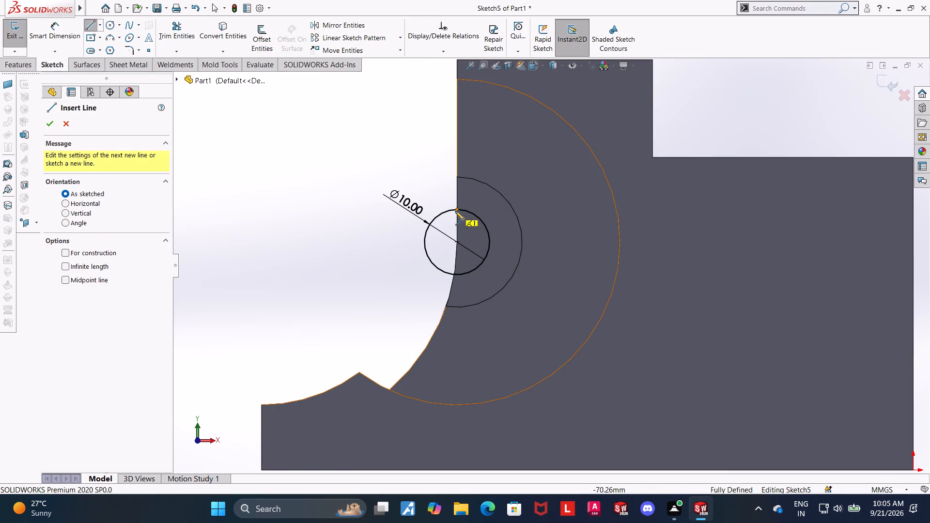
{"action": "left_click", "coordinate": [458, 210]}
{"action": "left_click", "coordinate": [457, 240]}
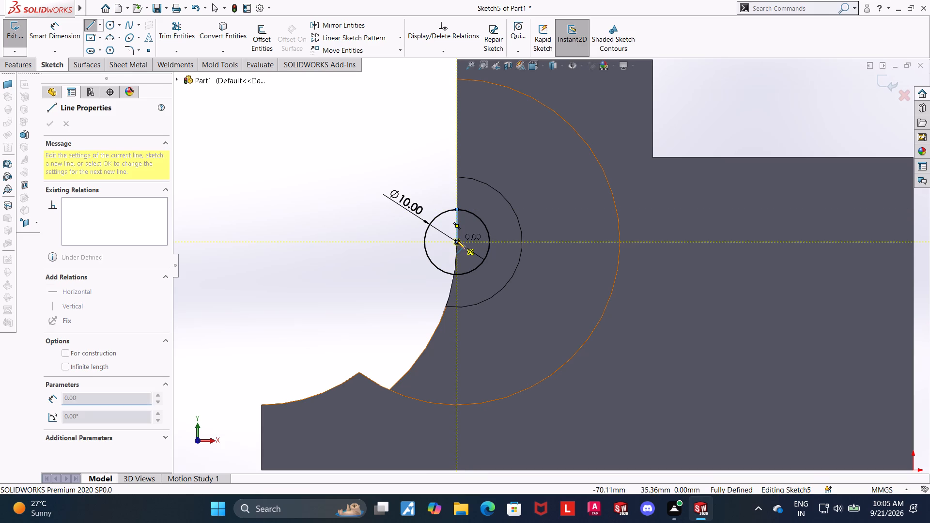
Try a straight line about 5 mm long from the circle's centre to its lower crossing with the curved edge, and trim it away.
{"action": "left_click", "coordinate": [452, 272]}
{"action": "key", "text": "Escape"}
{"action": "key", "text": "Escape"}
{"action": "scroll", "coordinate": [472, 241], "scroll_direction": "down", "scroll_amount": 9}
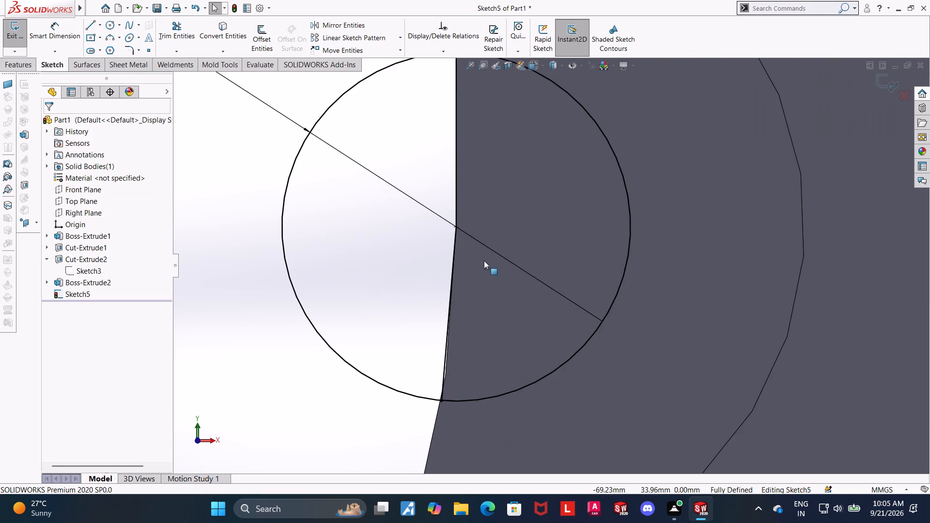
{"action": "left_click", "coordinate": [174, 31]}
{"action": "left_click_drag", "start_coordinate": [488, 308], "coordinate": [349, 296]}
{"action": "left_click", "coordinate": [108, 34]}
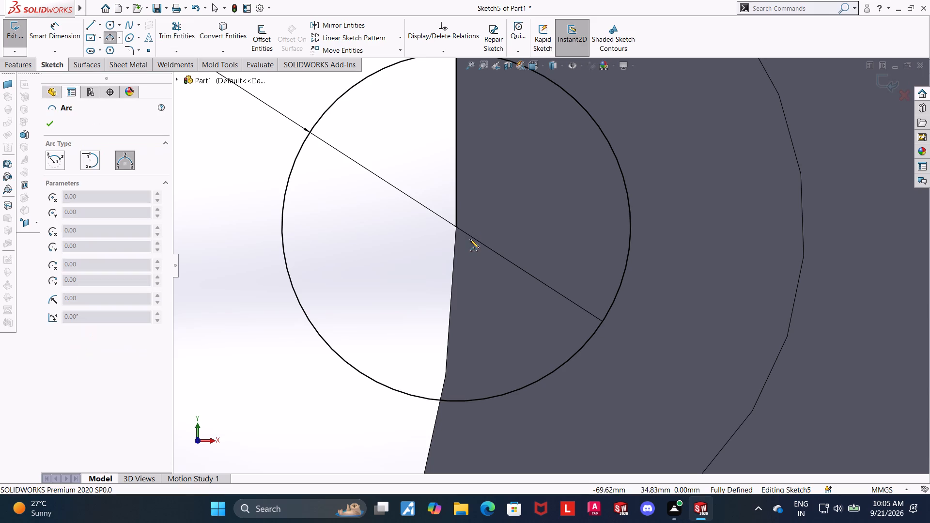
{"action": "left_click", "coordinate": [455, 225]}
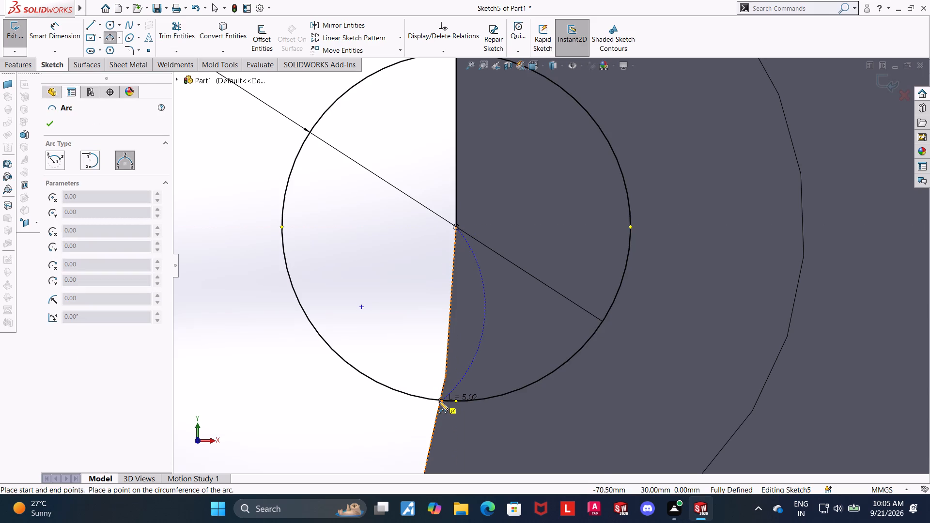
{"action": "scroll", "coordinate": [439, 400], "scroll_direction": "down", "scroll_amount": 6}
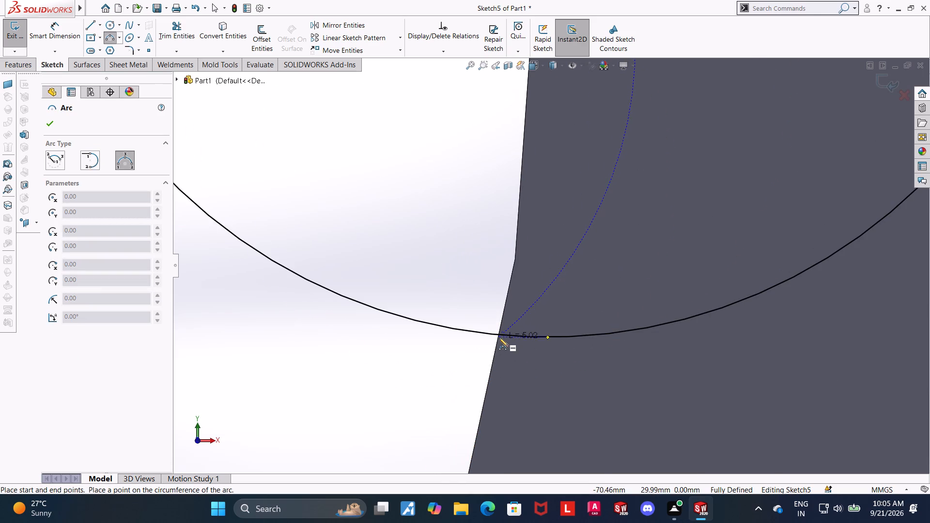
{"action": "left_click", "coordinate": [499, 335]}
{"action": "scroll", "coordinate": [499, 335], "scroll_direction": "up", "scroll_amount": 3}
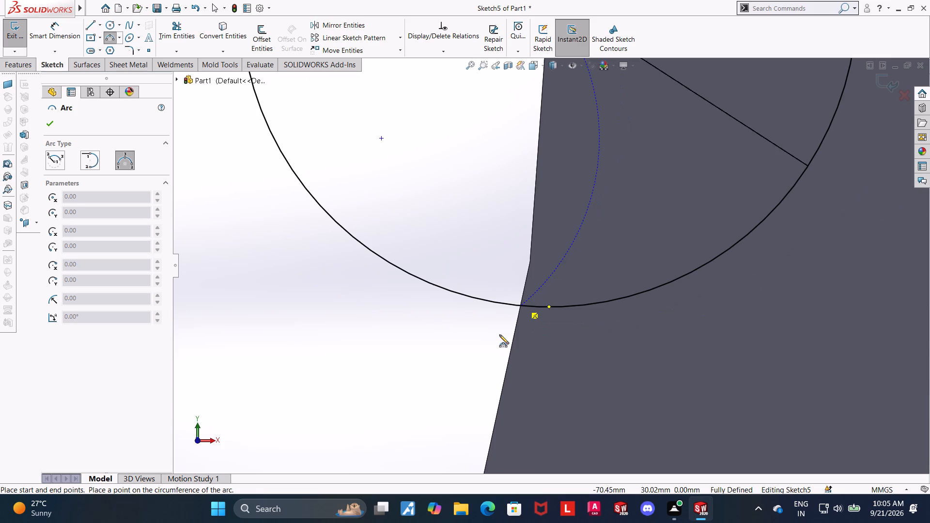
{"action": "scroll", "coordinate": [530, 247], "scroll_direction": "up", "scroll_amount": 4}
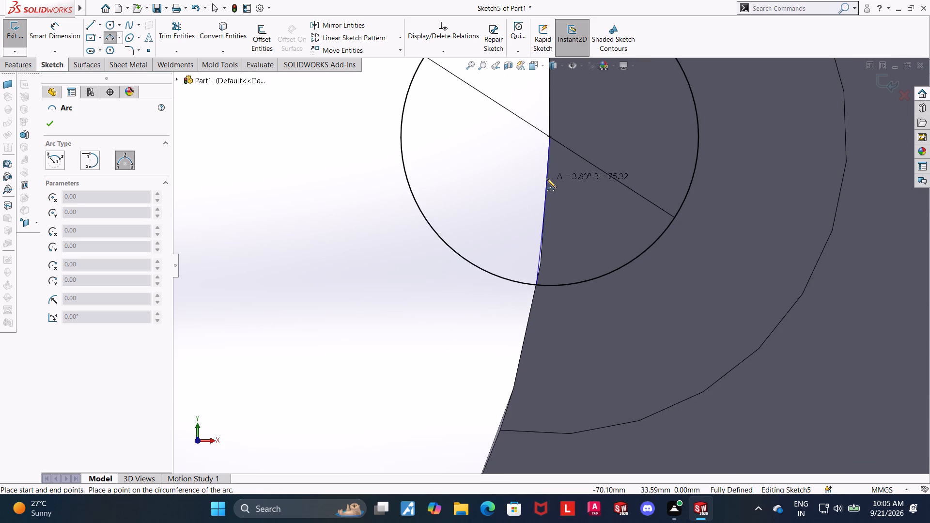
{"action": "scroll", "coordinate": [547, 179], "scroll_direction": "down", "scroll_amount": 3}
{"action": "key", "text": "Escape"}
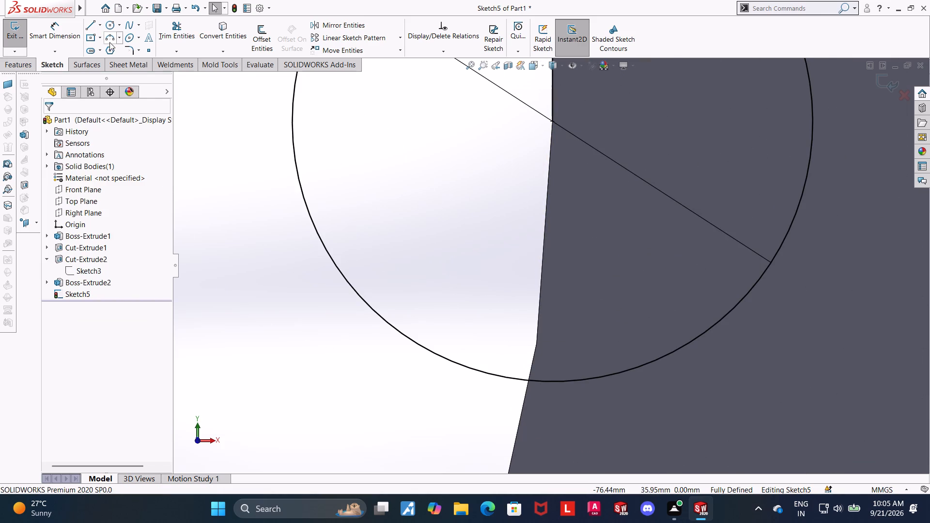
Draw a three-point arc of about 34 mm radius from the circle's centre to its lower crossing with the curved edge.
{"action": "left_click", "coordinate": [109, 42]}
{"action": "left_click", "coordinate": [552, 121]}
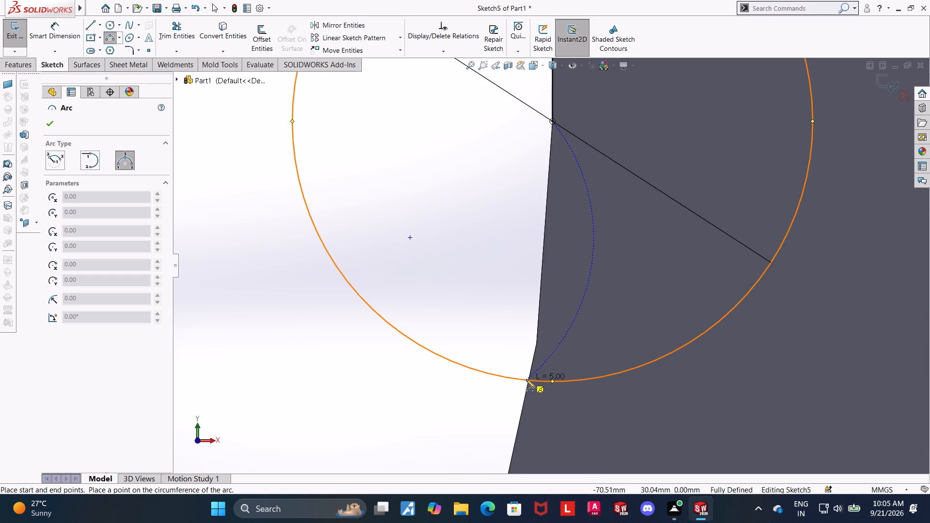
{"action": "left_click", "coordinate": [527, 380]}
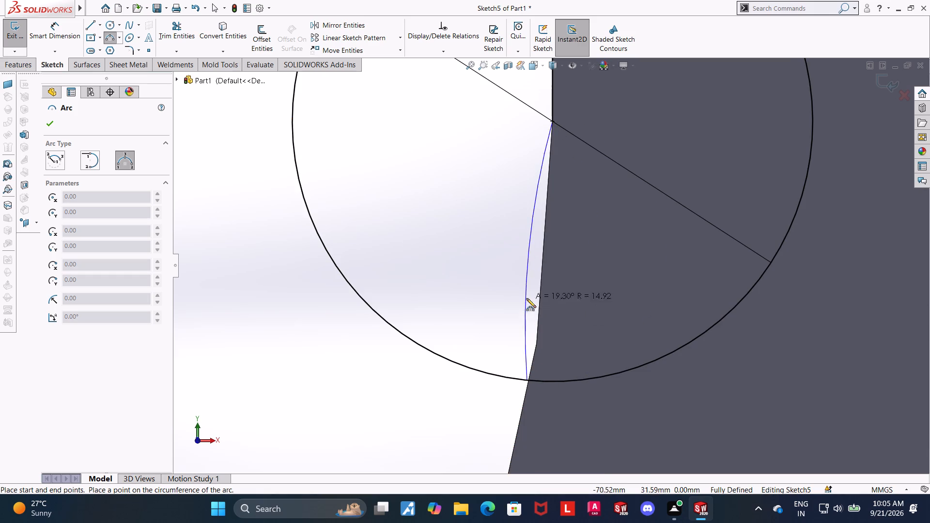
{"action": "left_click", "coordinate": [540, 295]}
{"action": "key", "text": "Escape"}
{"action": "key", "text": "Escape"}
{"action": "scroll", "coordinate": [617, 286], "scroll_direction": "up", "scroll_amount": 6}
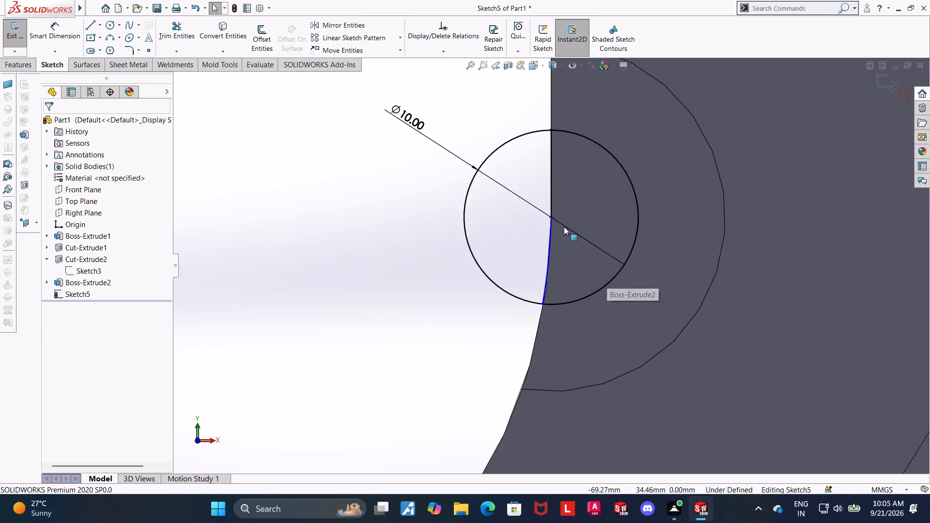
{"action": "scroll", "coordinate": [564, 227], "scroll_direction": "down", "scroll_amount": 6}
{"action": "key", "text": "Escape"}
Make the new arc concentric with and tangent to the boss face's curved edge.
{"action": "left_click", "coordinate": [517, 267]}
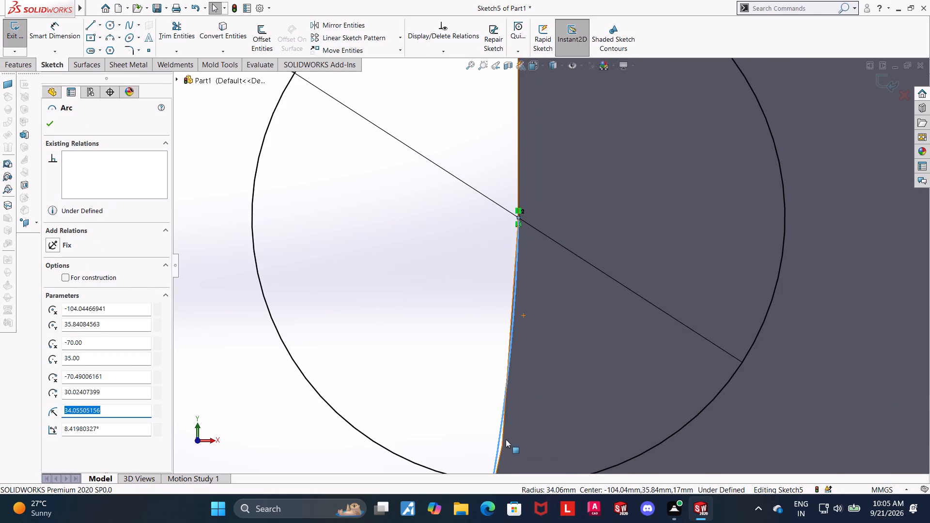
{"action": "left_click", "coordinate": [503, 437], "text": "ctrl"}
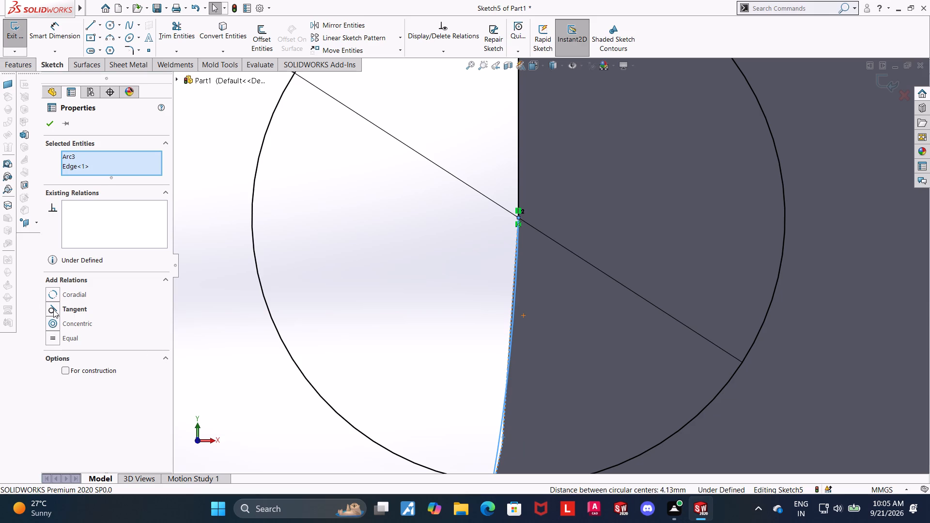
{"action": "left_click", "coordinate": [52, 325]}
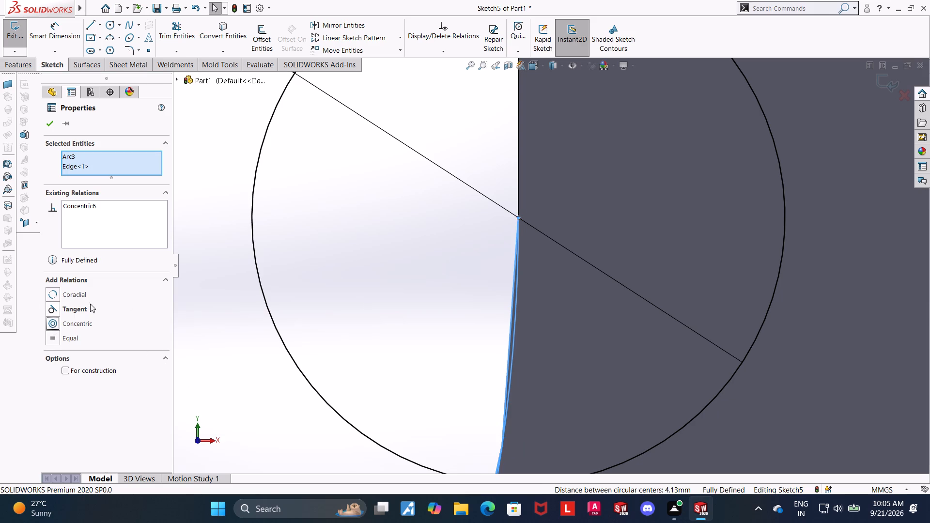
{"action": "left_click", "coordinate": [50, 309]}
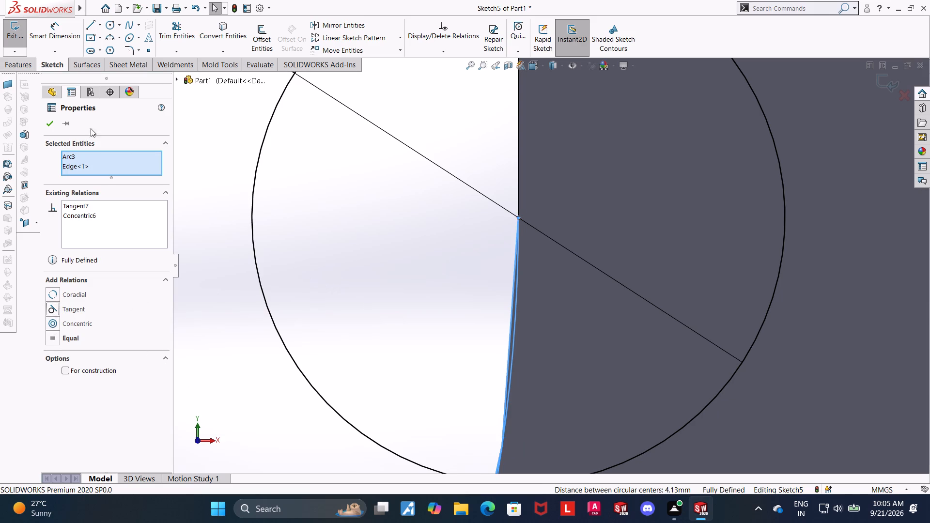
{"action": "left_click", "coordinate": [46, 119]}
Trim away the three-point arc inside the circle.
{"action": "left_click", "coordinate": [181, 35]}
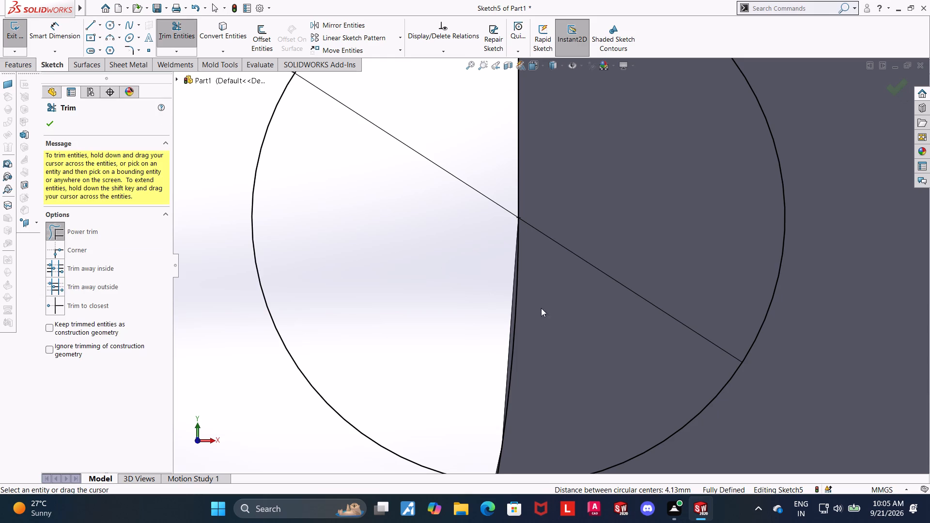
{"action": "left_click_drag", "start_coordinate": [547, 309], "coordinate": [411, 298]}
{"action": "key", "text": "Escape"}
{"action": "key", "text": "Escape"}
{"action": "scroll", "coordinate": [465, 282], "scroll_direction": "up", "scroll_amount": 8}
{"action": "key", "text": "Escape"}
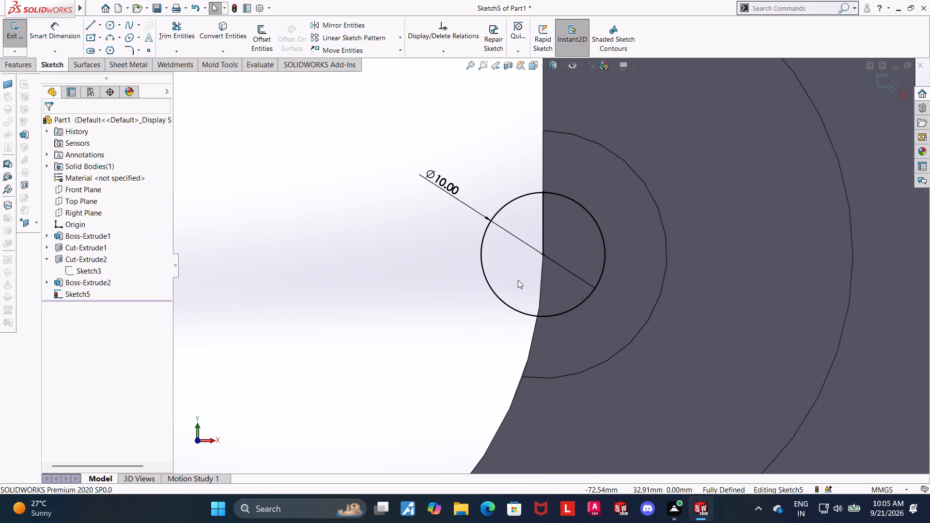
Convert the boss face's curved edge below the circle's centre into a sketch arc.
{"action": "scroll", "coordinate": [573, 261], "scroll_direction": "down", "scroll_amount": 2}
{"action": "left_click", "coordinate": [208, 30]}
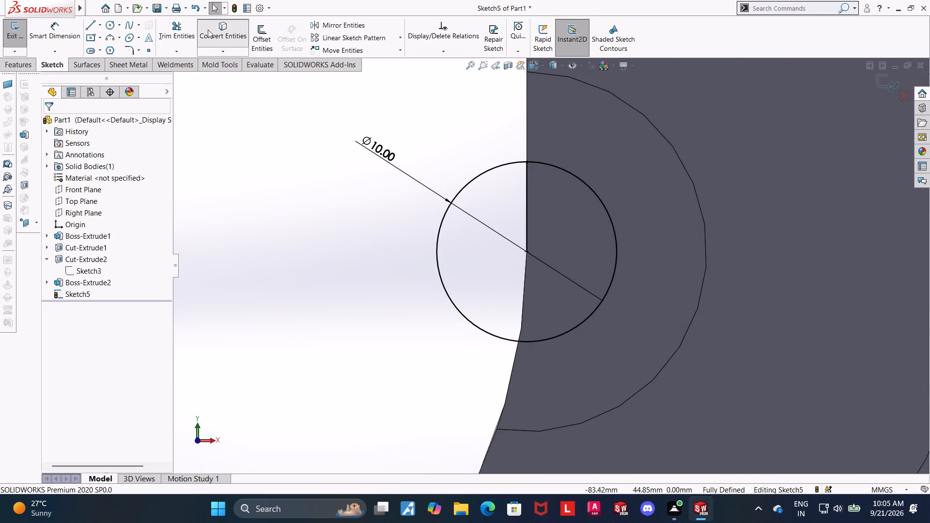
{"action": "left_click", "coordinate": [524, 290]}
{"action": "left_click", "coordinate": [46, 124]}
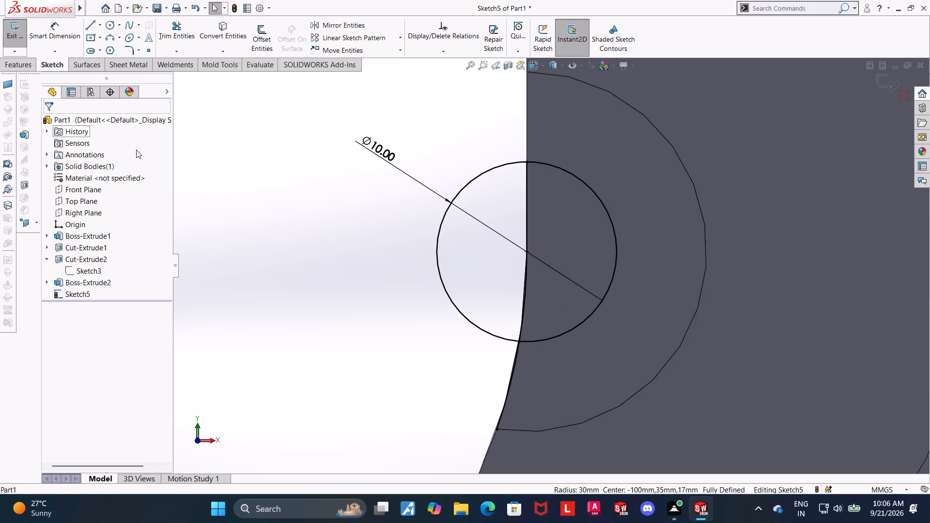
Trim away the part of the converted arc that lies inside the circle.
{"action": "scroll", "coordinate": [494, 333], "scroll_direction": "down", "scroll_amount": 5}
{"action": "scroll", "coordinate": [644, 258], "scroll_direction": "up", "scroll_amount": 5}
{"action": "left_click", "coordinate": [53, 32]}
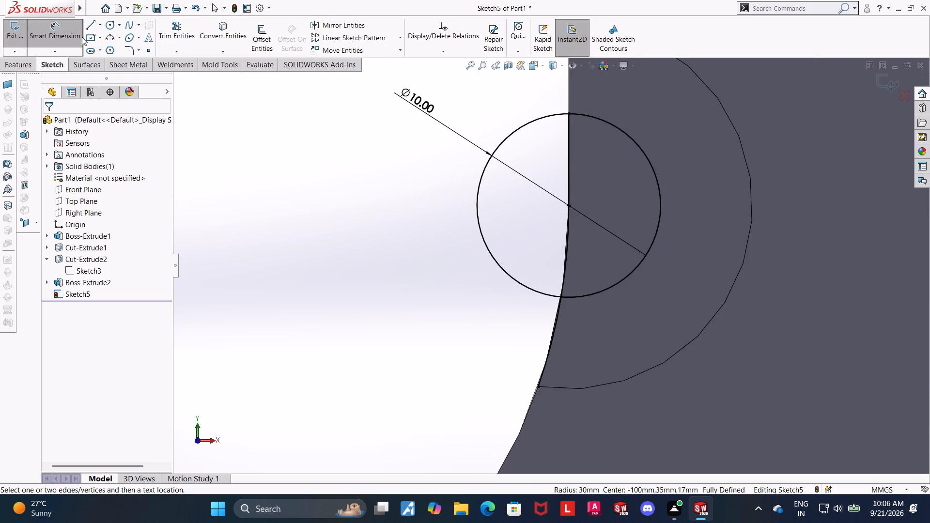
{"action": "left_click", "coordinate": [68, 32]}
{"action": "left_click", "coordinate": [172, 35]}
{"action": "left_click_drag", "start_coordinate": [588, 246], "coordinate": [549, 241]}
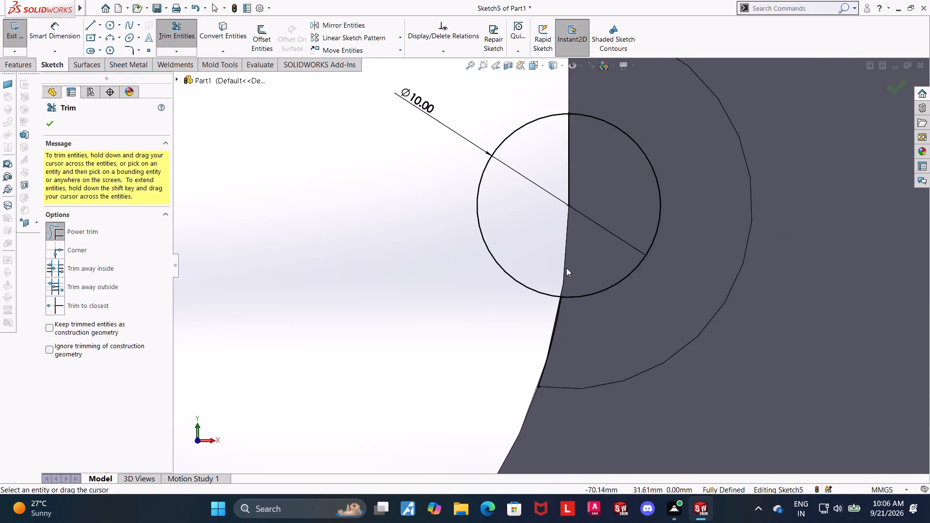
{"action": "key", "text": "Escape"}
{"action": "key", "text": "Escape"}
{"action": "scroll", "coordinate": [586, 203], "scroll_direction": "down", "scroll_amount": 4}
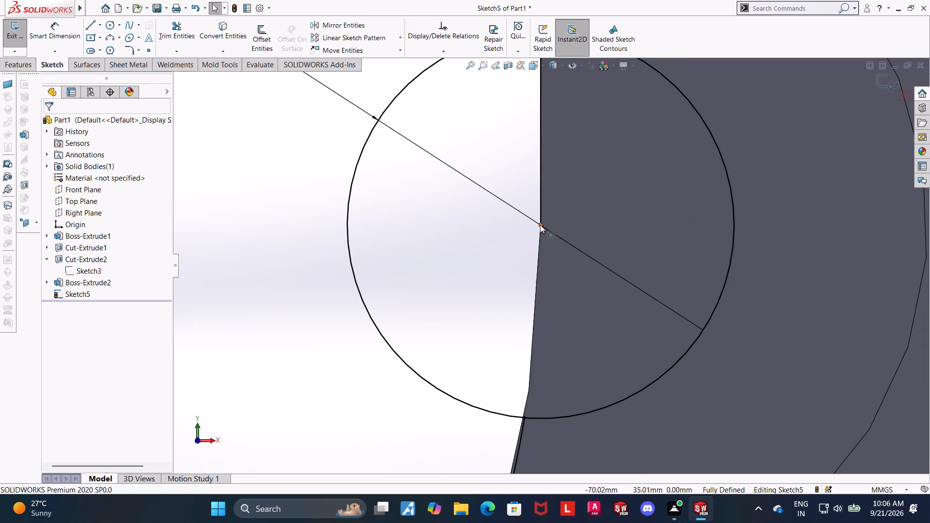
Draw a tangent arc of 30 mm radius from the circle's centre to where the circle meets the remaining converted arc.
{"action": "left_click", "coordinate": [96, 22]}
{"action": "left_click", "coordinate": [541, 225]}
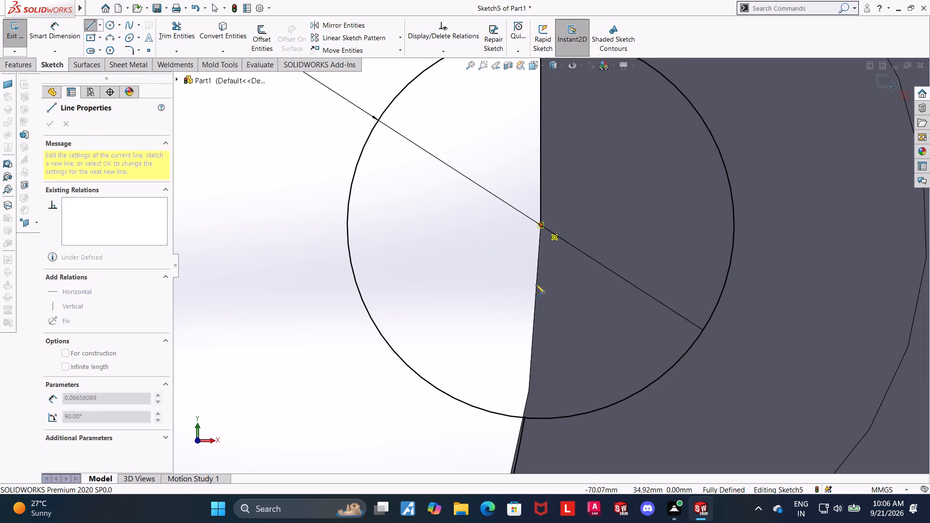
{"action": "left_click", "coordinate": [522, 418]}
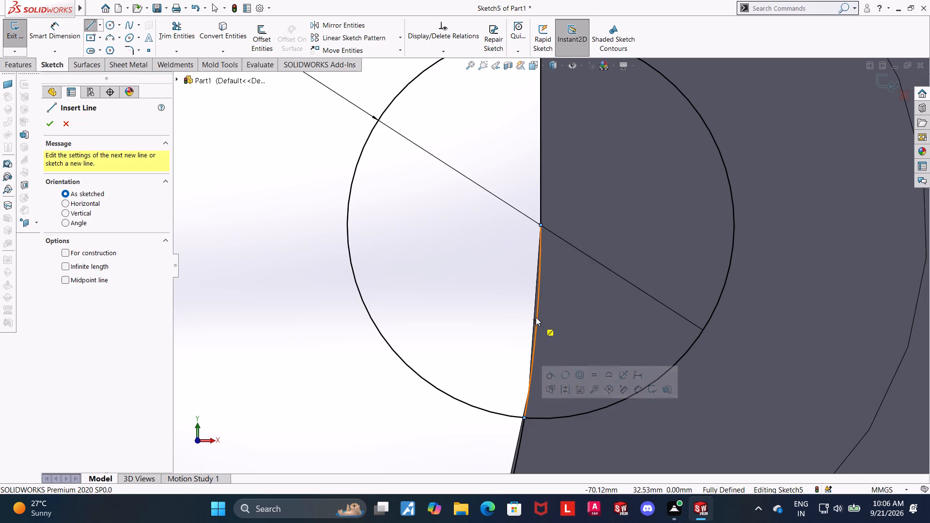
{"action": "scroll", "coordinate": [540, 283], "scroll_direction": "up", "scroll_amount": 6}
{"action": "key", "text": "Escape"}
{"action": "key", "text": "Escape"}
{"action": "scroll", "coordinate": [603, 258], "scroll_direction": "up", "scroll_amount": 4}
{"action": "scroll", "coordinate": [601, 258], "scroll_direction": "down", "scroll_amount": 3}
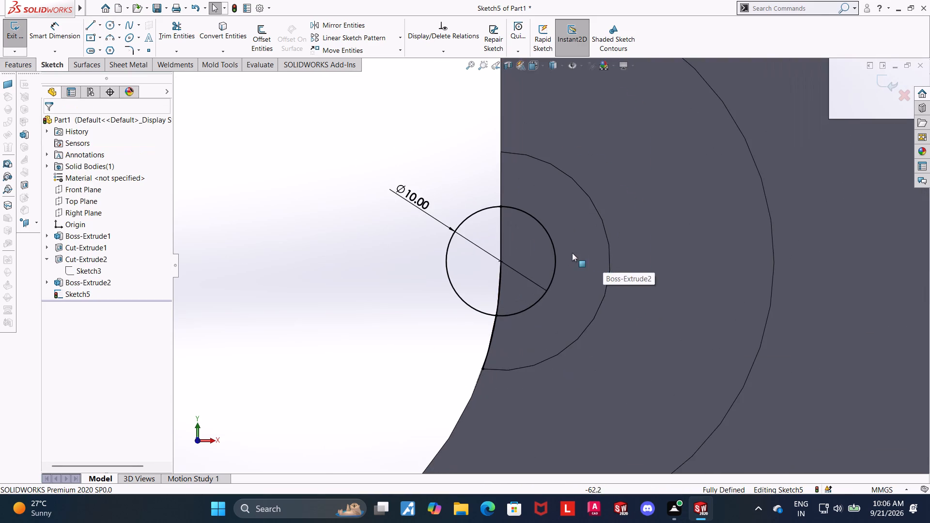
Trim away the half of the circle lying outside the boss face and exit the sketch.
{"action": "left_click", "coordinate": [186, 26]}
{"action": "left_click_drag", "start_coordinate": [485, 278], "coordinate": [375, 300]}
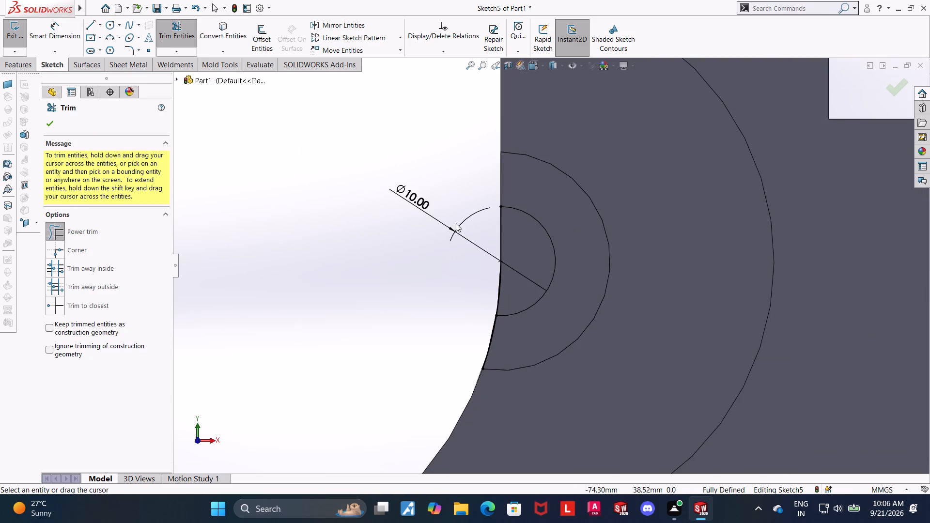
{"action": "key", "text": "Escape"}
{"action": "key", "text": "Escape"}
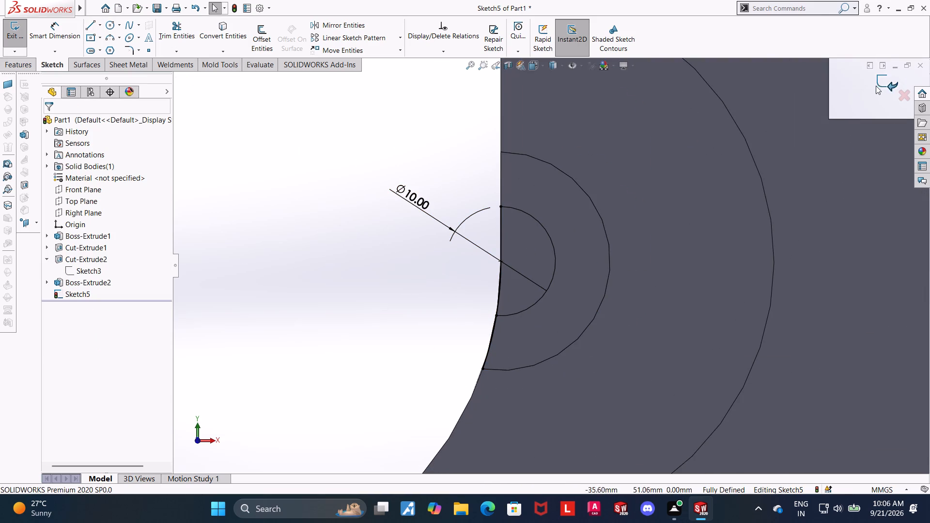
{"action": "left_click", "coordinate": [874, 82]}
{"action": "left_click", "coordinate": [887, 88]}
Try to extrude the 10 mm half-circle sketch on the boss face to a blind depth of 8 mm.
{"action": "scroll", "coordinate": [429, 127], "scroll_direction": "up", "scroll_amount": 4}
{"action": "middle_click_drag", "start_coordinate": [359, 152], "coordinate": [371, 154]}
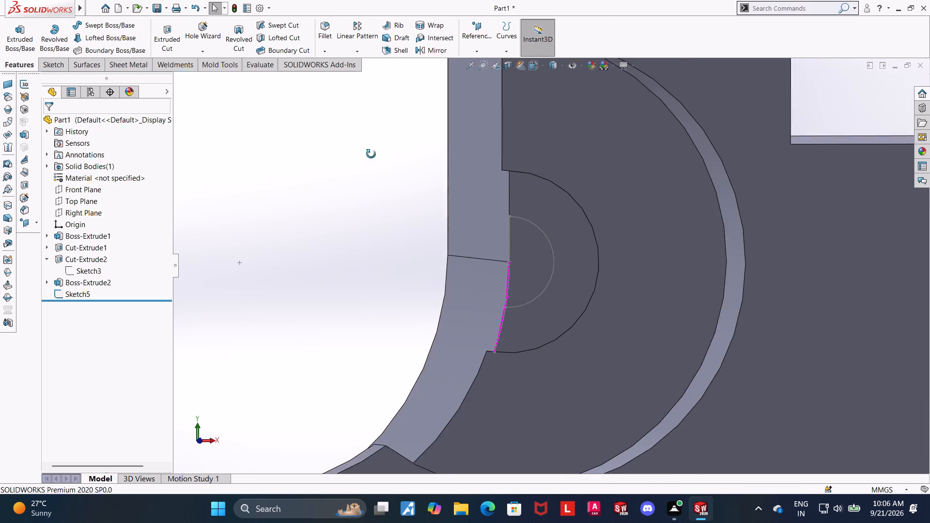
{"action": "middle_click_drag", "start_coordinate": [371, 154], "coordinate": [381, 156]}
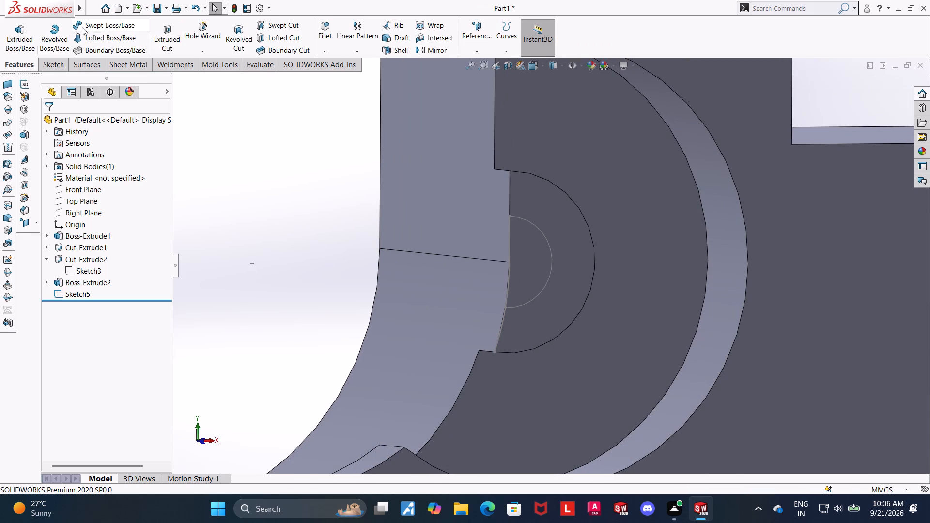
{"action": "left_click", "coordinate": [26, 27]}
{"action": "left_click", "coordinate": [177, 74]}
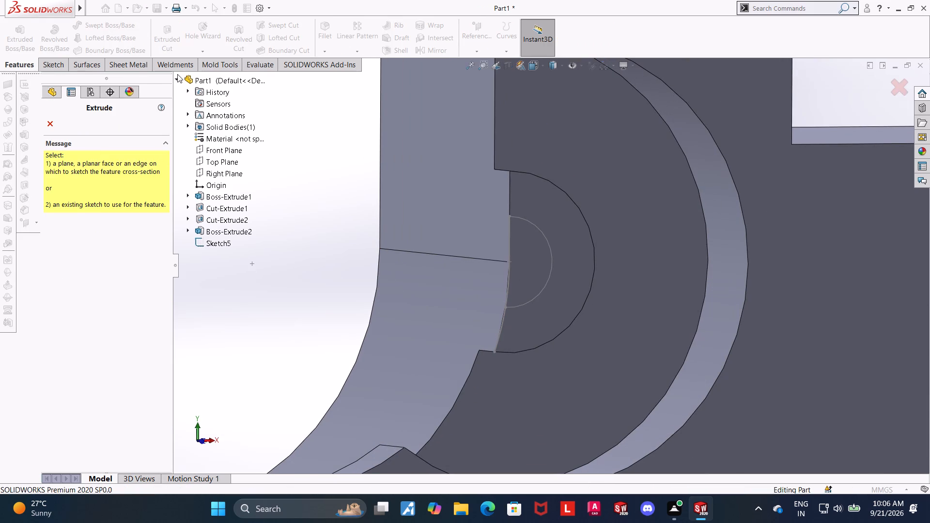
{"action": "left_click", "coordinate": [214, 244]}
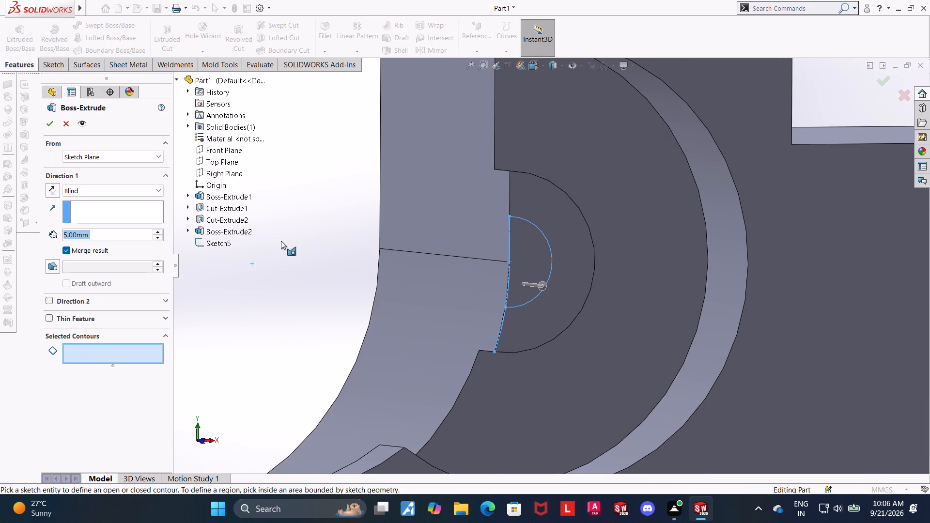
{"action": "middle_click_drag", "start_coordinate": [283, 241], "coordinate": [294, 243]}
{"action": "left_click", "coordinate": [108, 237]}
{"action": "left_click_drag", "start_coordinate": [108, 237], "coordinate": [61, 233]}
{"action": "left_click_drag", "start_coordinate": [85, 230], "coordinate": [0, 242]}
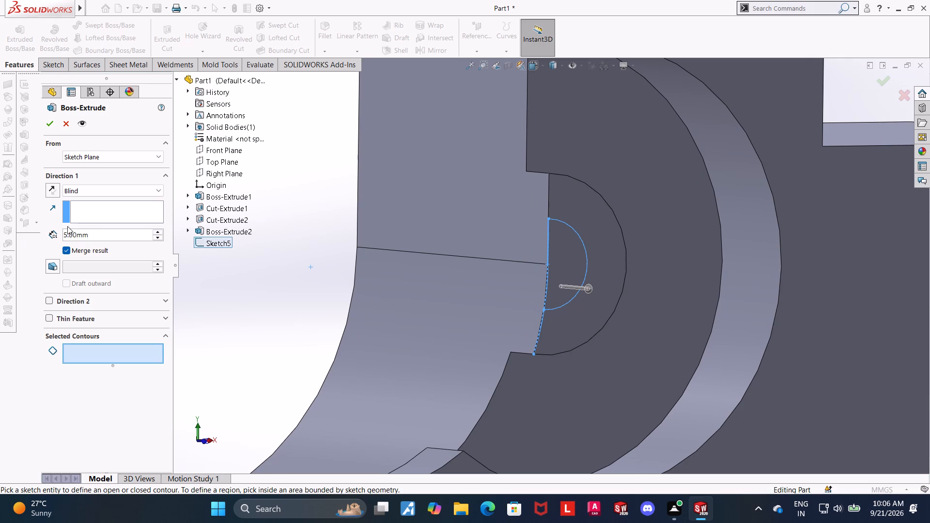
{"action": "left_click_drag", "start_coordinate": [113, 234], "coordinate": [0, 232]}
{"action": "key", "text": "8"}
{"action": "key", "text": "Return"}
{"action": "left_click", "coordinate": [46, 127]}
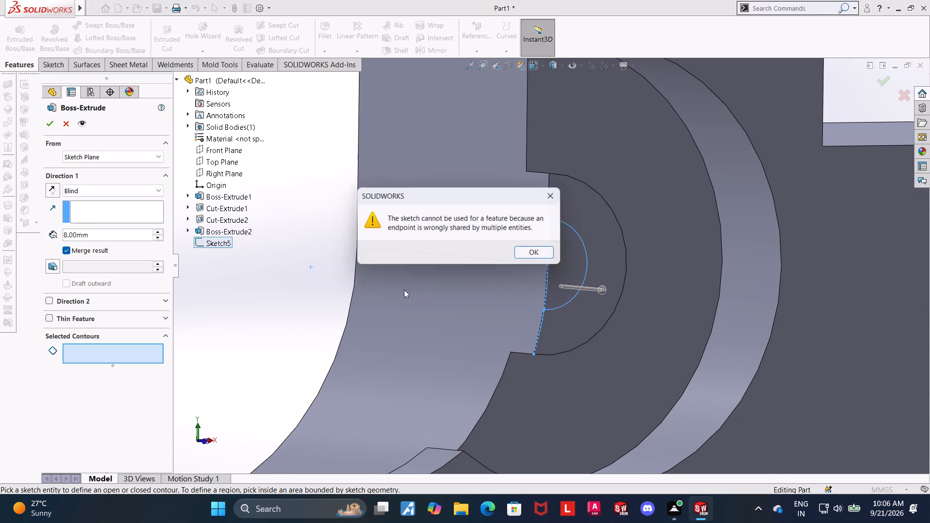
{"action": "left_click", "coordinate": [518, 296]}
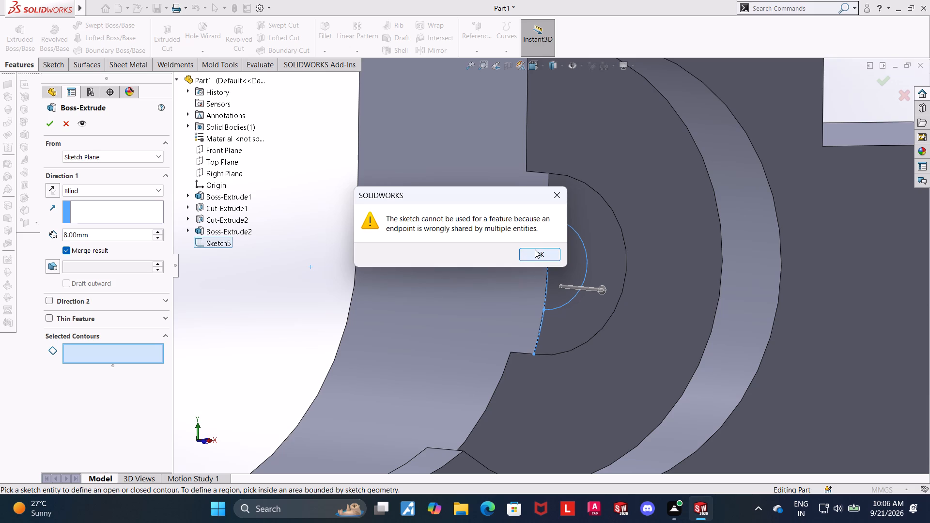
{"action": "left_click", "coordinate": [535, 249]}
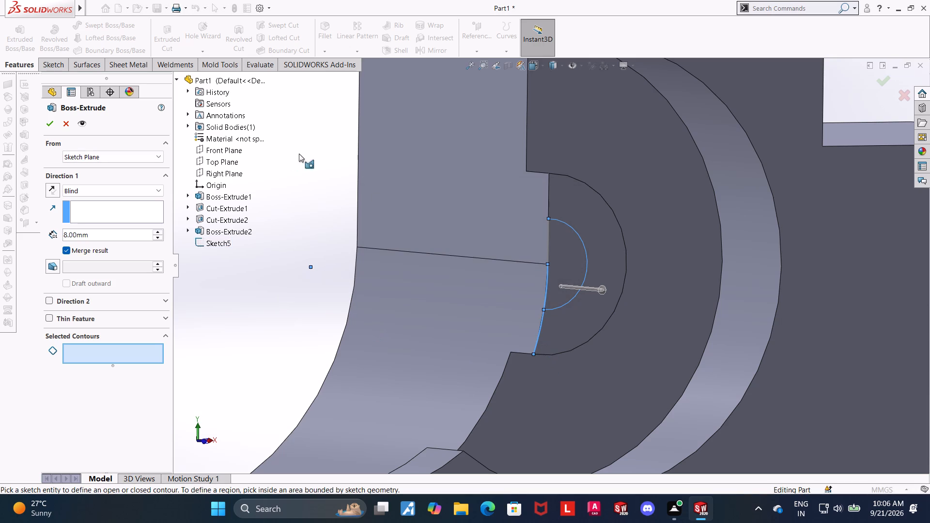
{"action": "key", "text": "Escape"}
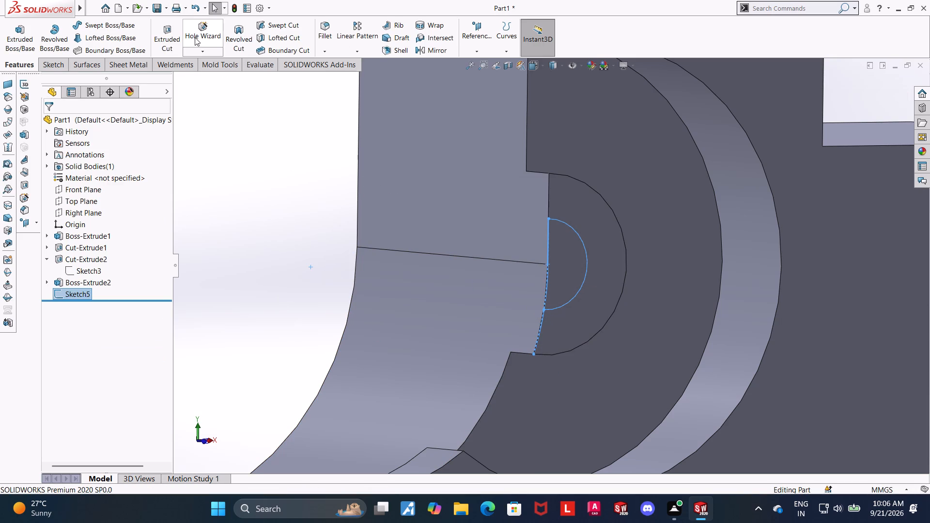
Reopen the half-circle sketch for editing and trim away the converted arc extending below the half-circle.
{"action": "left_click", "coordinate": [75, 295]}
{"action": "left_click", "coordinate": [86, 263]}
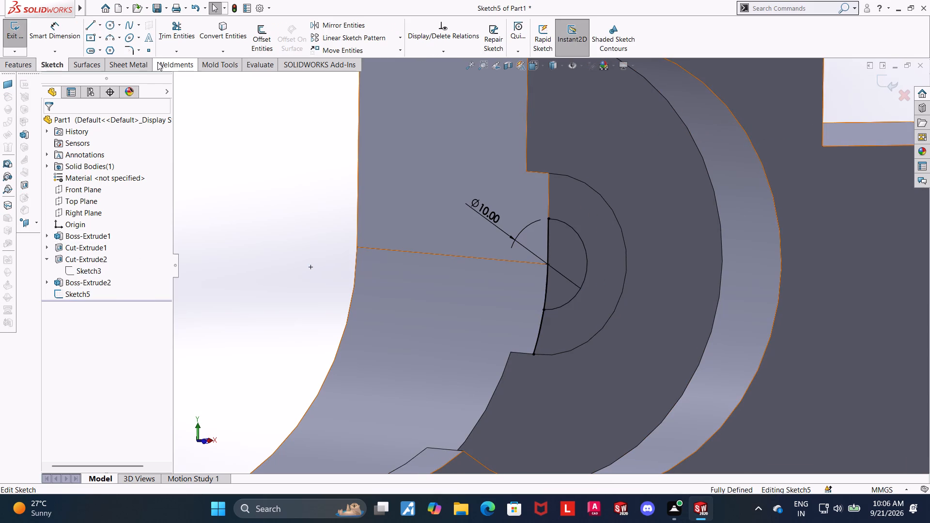
{"action": "left_click", "coordinate": [176, 36]}
{"action": "left_click_drag", "start_coordinate": [568, 323], "coordinate": [481, 328]}
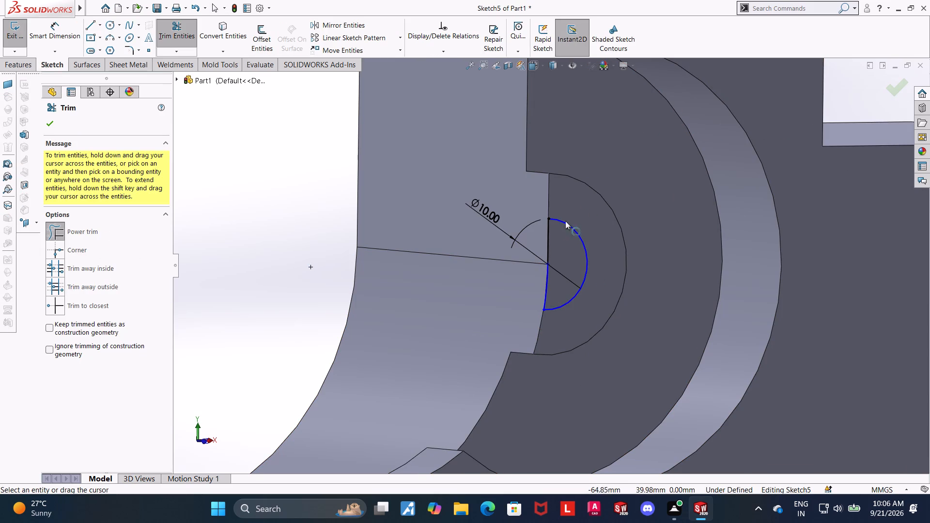
{"action": "scroll", "coordinate": [590, 251], "scroll_direction": "down", "scroll_amount": 4}
{"action": "key", "text": "Escape"}
{"action": "key", "text": "Escape"}
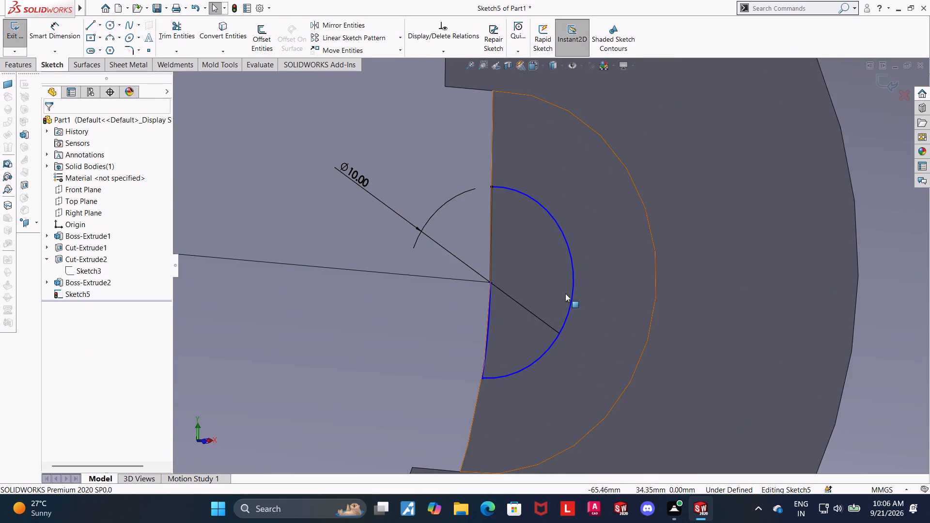
{"action": "middle_click_drag", "start_coordinate": [556, 292], "coordinate": [545, 292]}
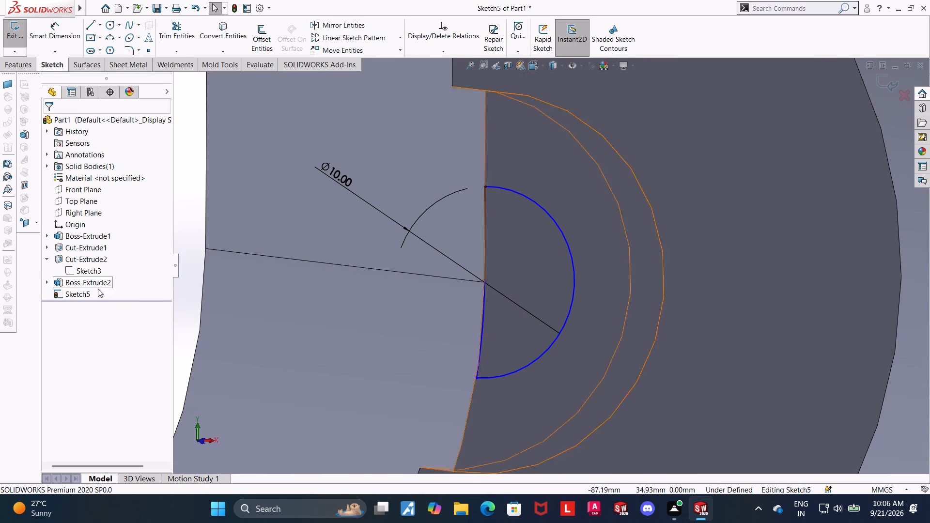
View the sketch face-on and examine where the half-circle's lower endpoint meets the boss face's curved edge.
{"action": "left_click", "coordinate": [71, 292]}
{"action": "left_click", "coordinate": [92, 275]}
{"action": "scroll", "coordinate": [461, 268], "scroll_direction": "down", "scroll_amount": 9}
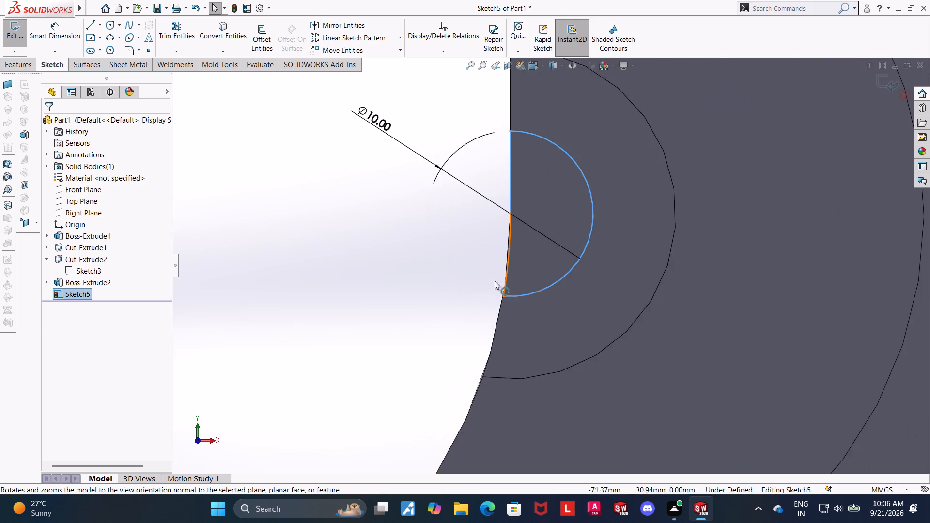
{"action": "scroll", "coordinate": [495, 281], "scroll_direction": "down", "scroll_amount": 6}
{"action": "left_click", "coordinate": [543, 332]}
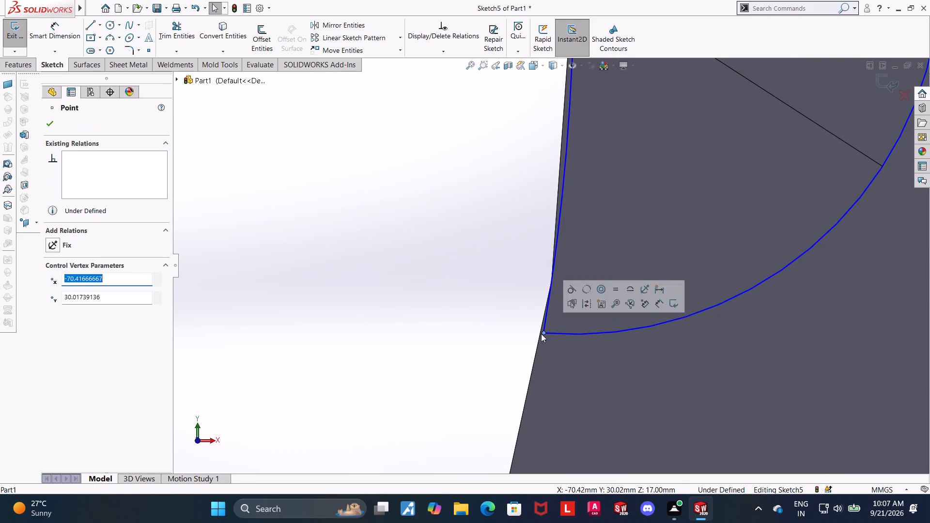
{"action": "scroll", "coordinate": [547, 330], "scroll_direction": "up", "scroll_amount": 7}
{"action": "key", "text": "Escape"}
{"action": "key", "text": "Escape"}
{"action": "scroll", "coordinate": [558, 190], "scroll_direction": "up", "scroll_amount": 3}
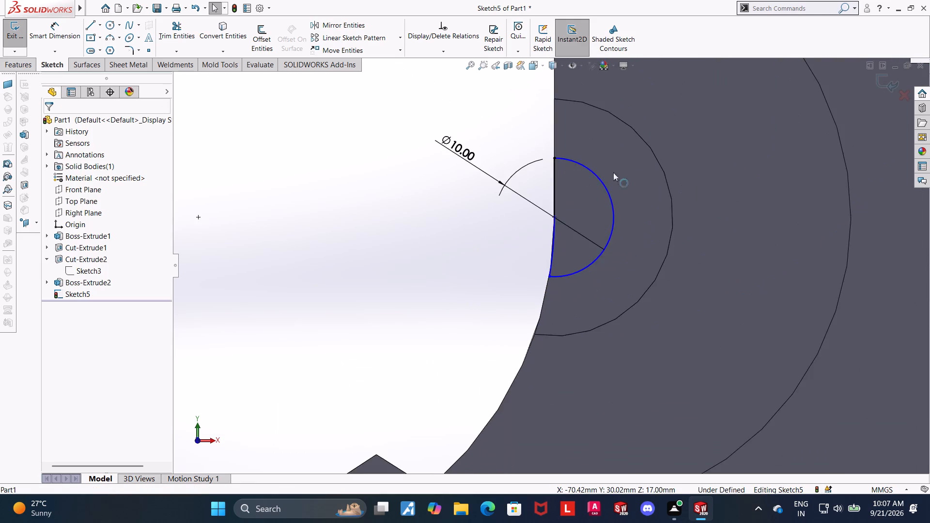
{"action": "scroll", "coordinate": [633, 163], "scroll_direction": "down", "scroll_amount": 3}
{"action": "scroll", "coordinate": [559, 172], "scroll_direction": "up", "scroll_amount": 1}
{"action": "key", "text": "Escape"}
Trim away the whole remaining half-circle profile, including its straight and curved closing segments.
{"action": "left_click", "coordinate": [171, 32]}
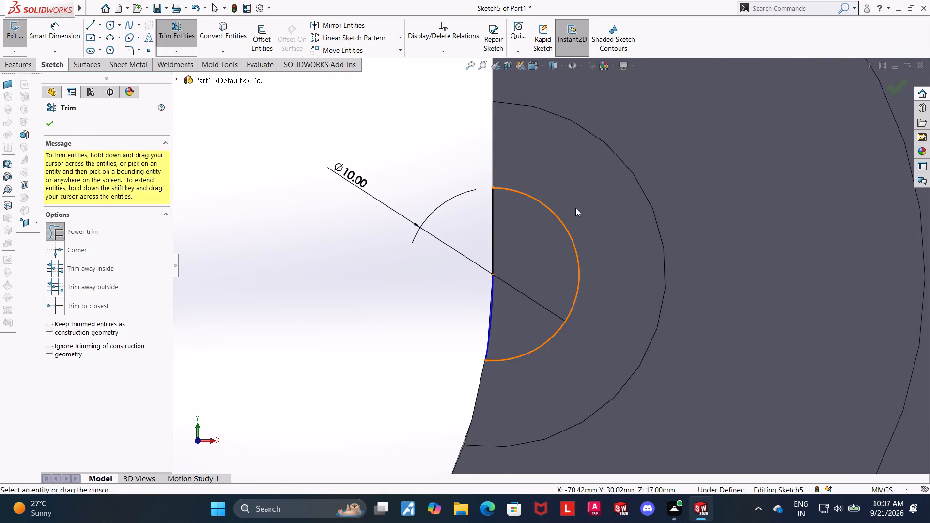
{"action": "left_click_drag", "start_coordinate": [576, 206], "coordinate": [392, 300]}
{"action": "left_click_drag", "start_coordinate": [535, 304], "coordinate": [387, 372]}
{"action": "key", "text": "Escape"}
{"action": "key", "text": "Escape"}
{"action": "key", "text": "Escape"}
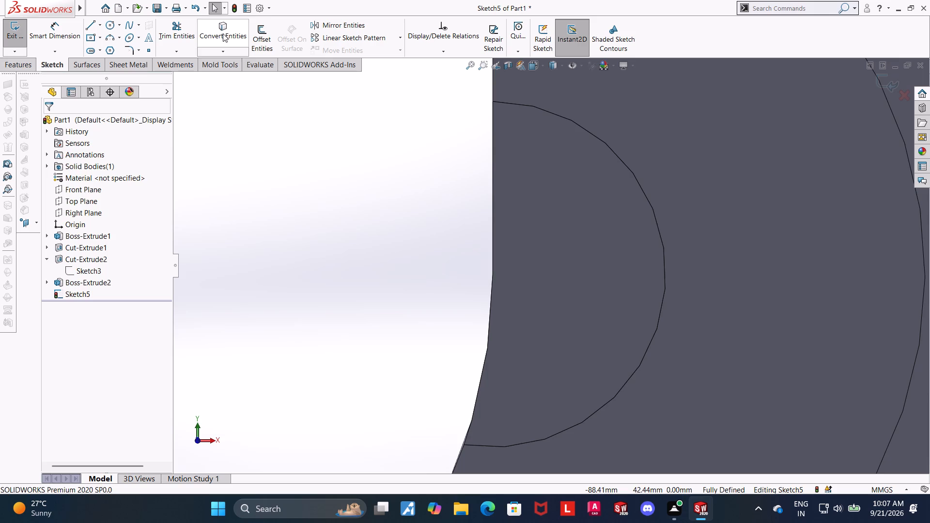
Offset the boss's half-round outer edge 5 mm inward, with the direction reversed and a dimension added.
{"action": "left_click", "coordinate": [260, 32]}
{"action": "left_click", "coordinate": [573, 121]}
{"action": "scroll", "coordinate": [558, 190], "scroll_direction": "up", "scroll_amount": 4}
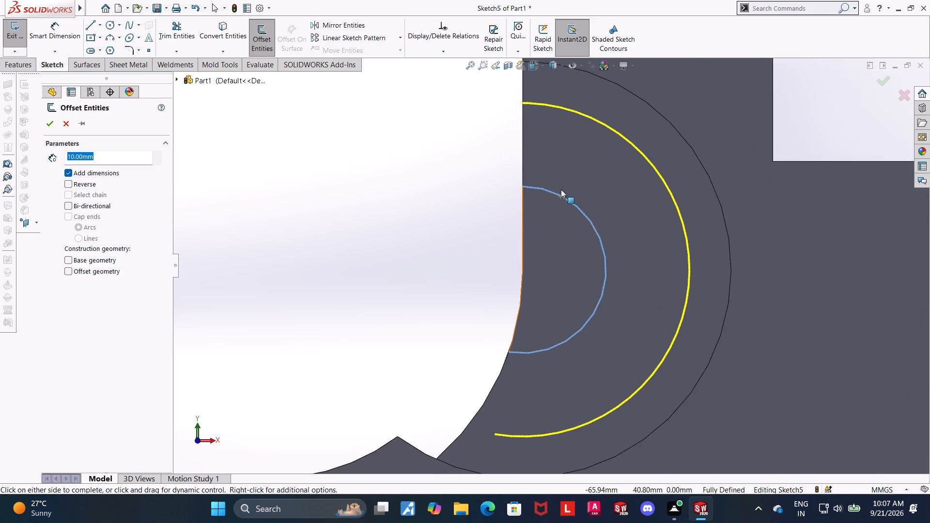
{"action": "left_click", "coordinate": [65, 172]}
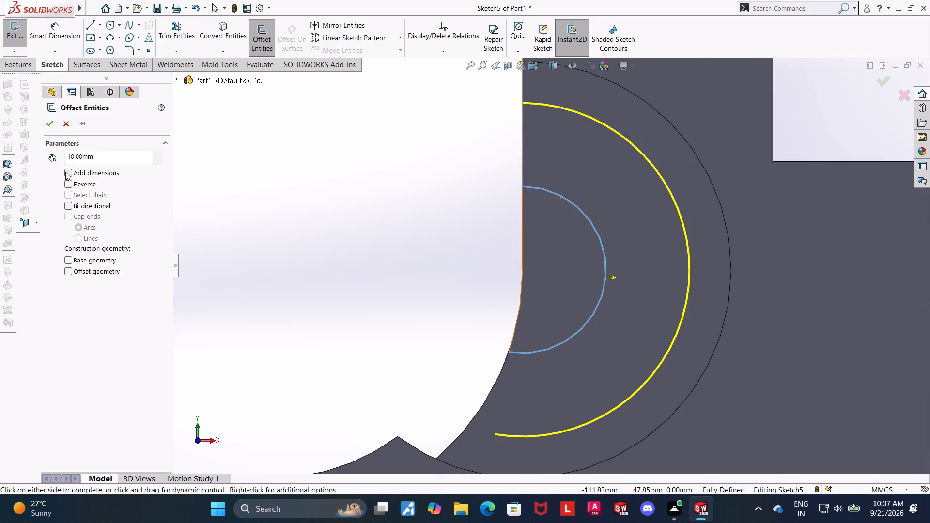
{"action": "left_click", "coordinate": [67, 174]}
{"action": "left_click", "coordinate": [67, 183]}
{"action": "scroll", "coordinate": [631, 234], "scroll_direction": "down", "scroll_amount": 4}
{"action": "scroll", "coordinate": [275, 195], "scroll_direction": "up", "scroll_amount": 1}
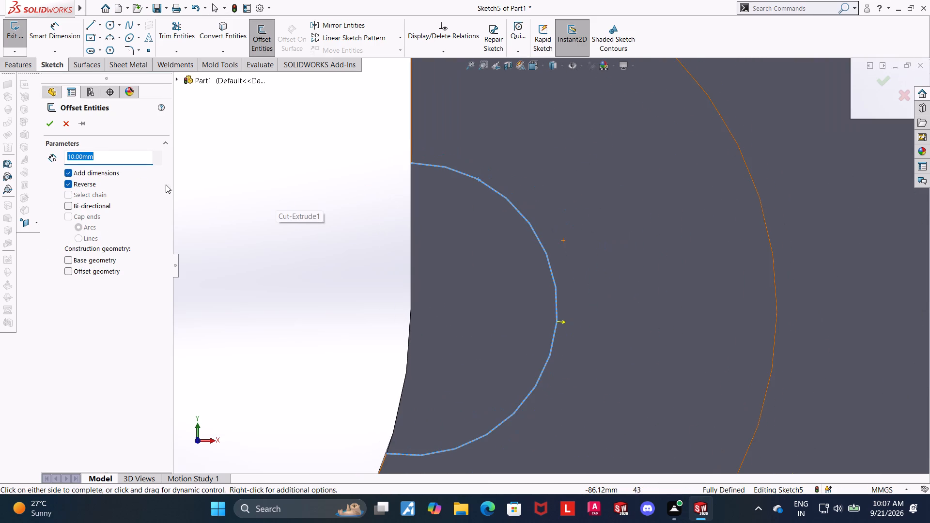
{"action": "left_click_drag", "start_coordinate": [120, 157], "coordinate": [53, 156]}
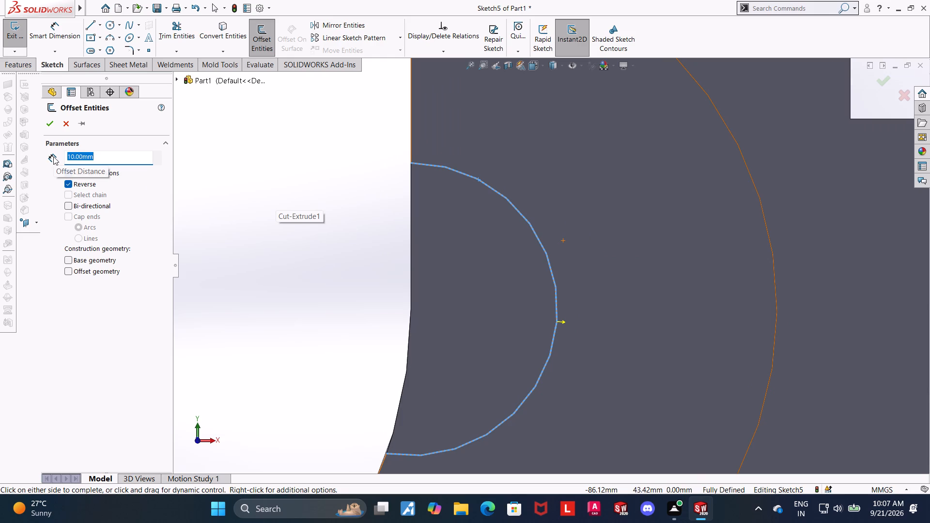
{"action": "key", "text": "5"}
{"action": "key", "text": "Return"}
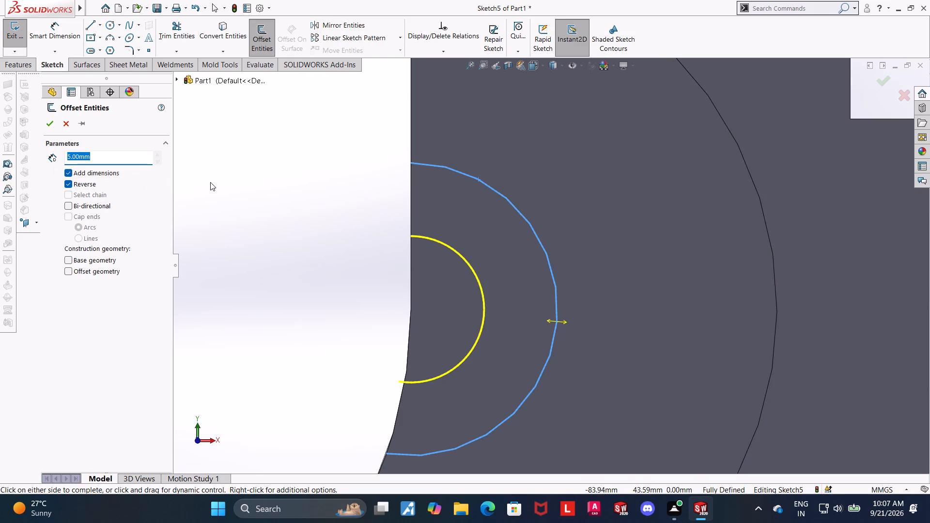
{"action": "left_click", "coordinate": [214, 181]}
Convert the boss face's straight edge and the adjoining curved edge below it into sketch entities.
{"action": "scroll", "coordinate": [403, 298], "scroll_direction": "up", "scroll_amount": 2}
{"action": "scroll", "coordinate": [509, 337], "scroll_direction": "down", "scroll_amount": 1}
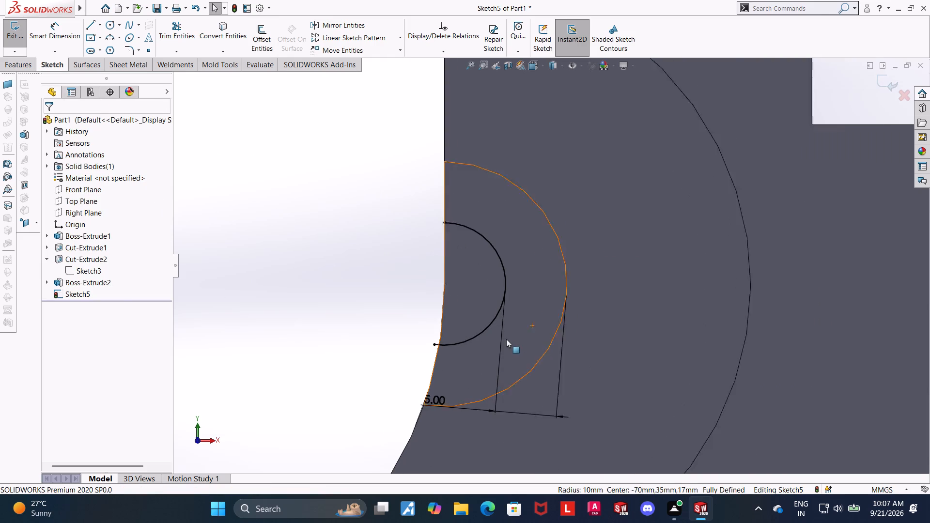
{"action": "scroll", "coordinate": [506, 339], "scroll_direction": "down", "scroll_amount": 1}
{"action": "left_click", "coordinate": [82, 292]}
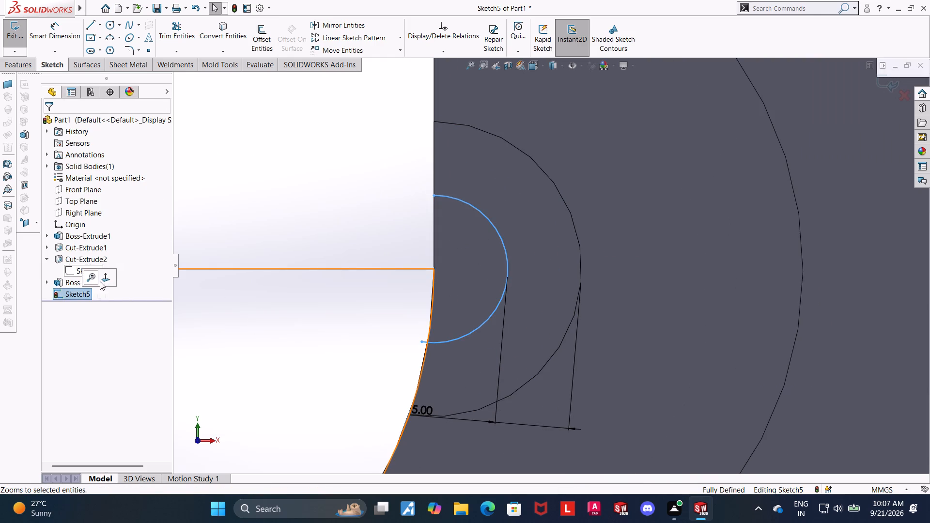
{"action": "left_click", "coordinate": [346, 268]}
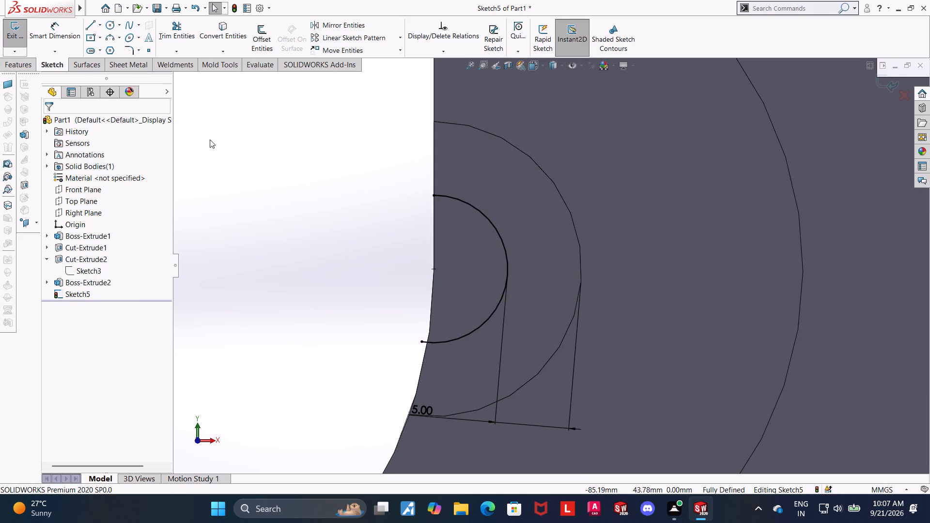
{"action": "left_click", "coordinate": [258, 32]}
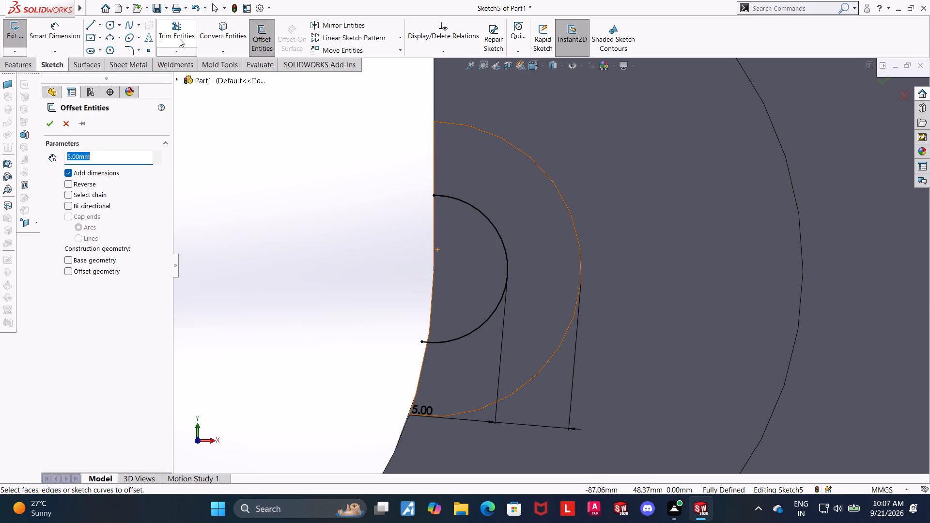
{"action": "left_click", "coordinate": [232, 24]}
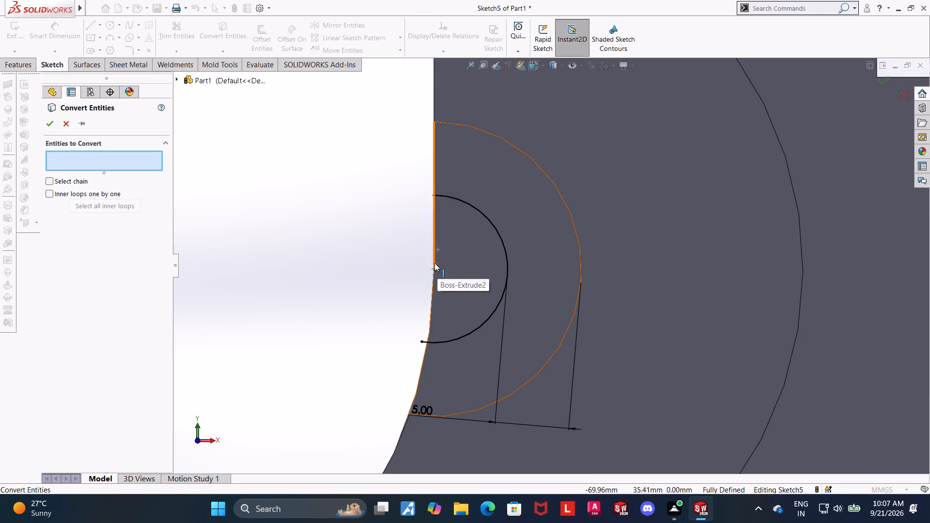
{"action": "left_click", "coordinate": [434, 263]}
{"action": "left_click", "coordinate": [433, 302]}
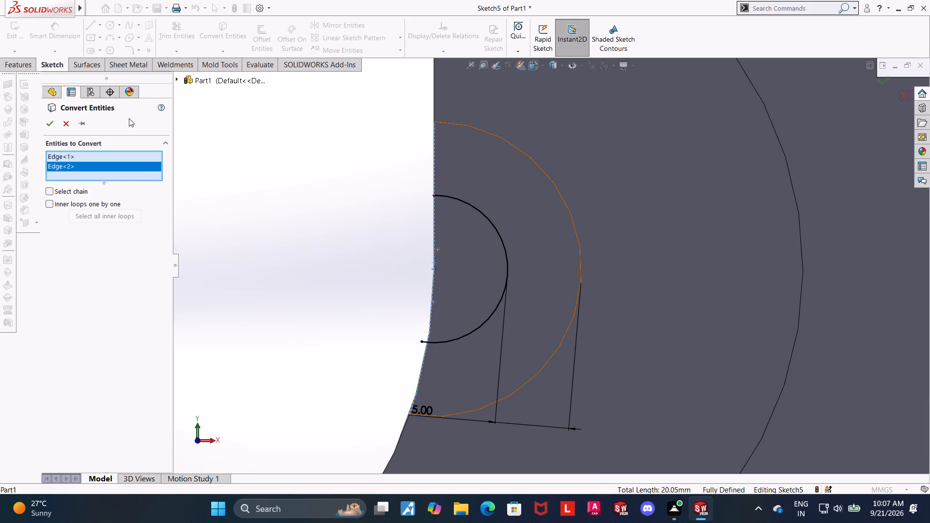
{"action": "left_click", "coordinate": [52, 125]}
Trim the converted edges beyond the offset arc and the arc's short overhang past the curved edge, leaving a closed half-round profile.
{"action": "left_click", "coordinate": [185, 24]}
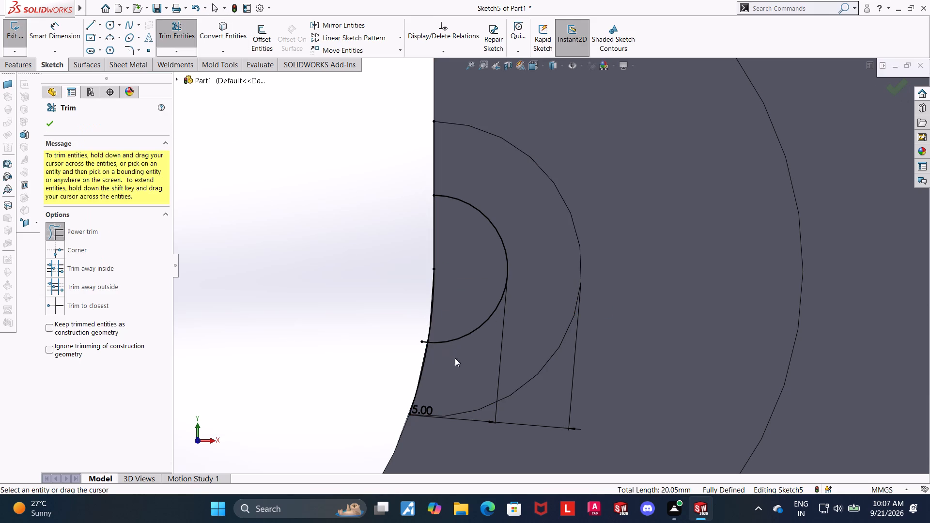
{"action": "left_click_drag", "start_coordinate": [455, 358], "coordinate": [372, 351]}
{"action": "left_click_drag", "start_coordinate": [453, 176], "coordinate": [382, 162]}
{"action": "scroll", "coordinate": [420, 343], "scroll_direction": "down", "scroll_amount": 6}
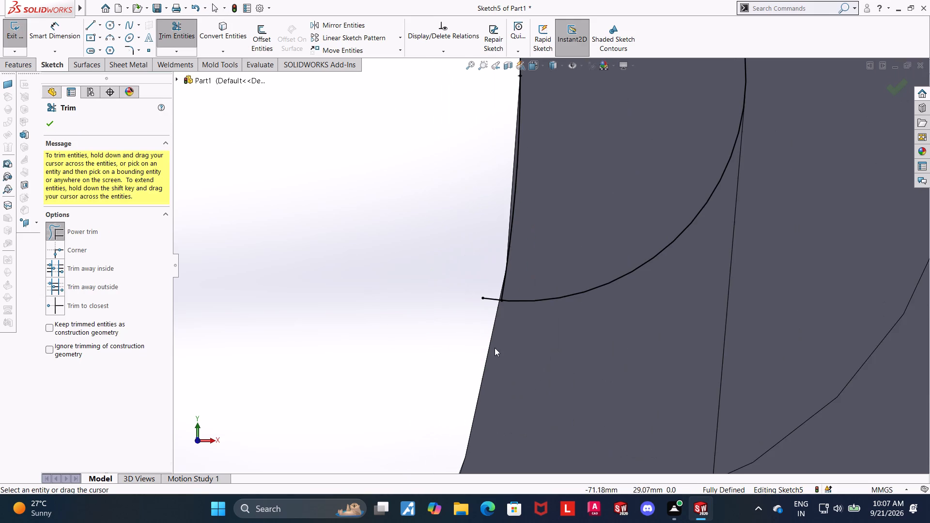
{"action": "left_click_drag", "start_coordinate": [489, 312], "coordinate": [493, 276]}
{"action": "scroll", "coordinate": [459, 275], "scroll_direction": "up", "scroll_amount": 12}
{"action": "scroll", "coordinate": [575, 200], "scroll_direction": "down", "scroll_amount": 1}
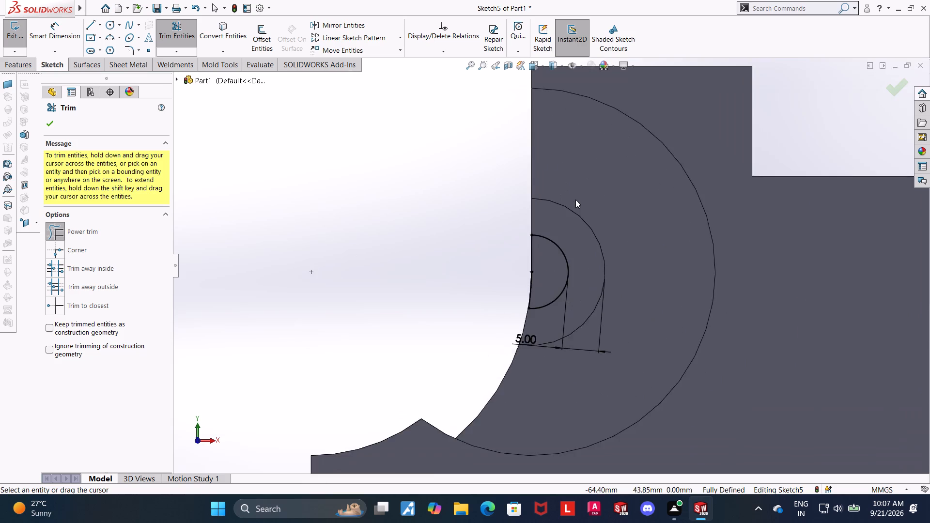
{"action": "scroll", "coordinate": [575, 200], "scroll_direction": "down", "scroll_amount": 3}
{"action": "key", "text": "Escape"}
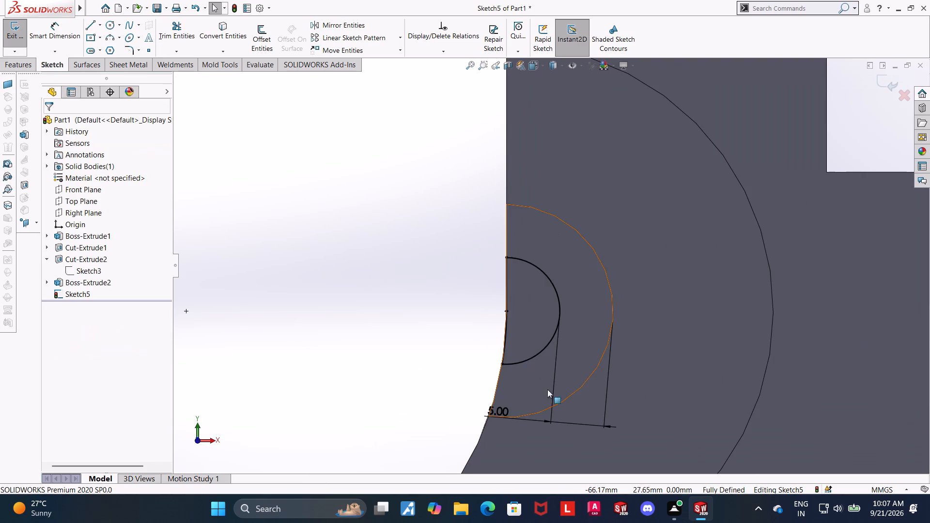
{"action": "scroll", "coordinate": [547, 389], "scroll_direction": "down", "scroll_amount": 2}
{"action": "key", "text": "Escape"}
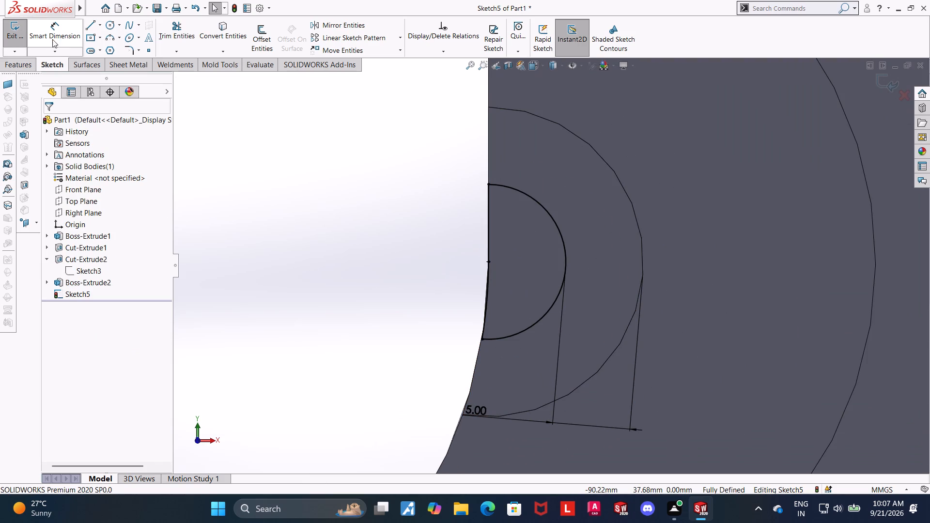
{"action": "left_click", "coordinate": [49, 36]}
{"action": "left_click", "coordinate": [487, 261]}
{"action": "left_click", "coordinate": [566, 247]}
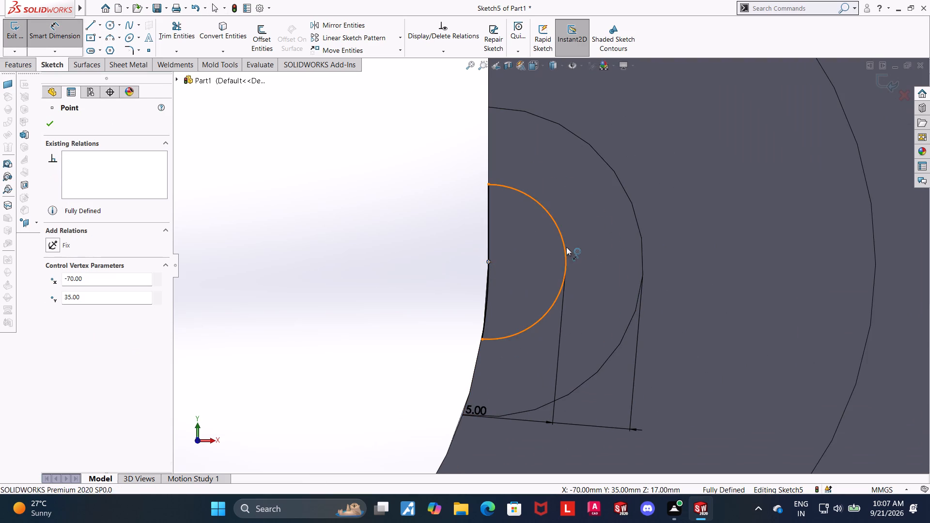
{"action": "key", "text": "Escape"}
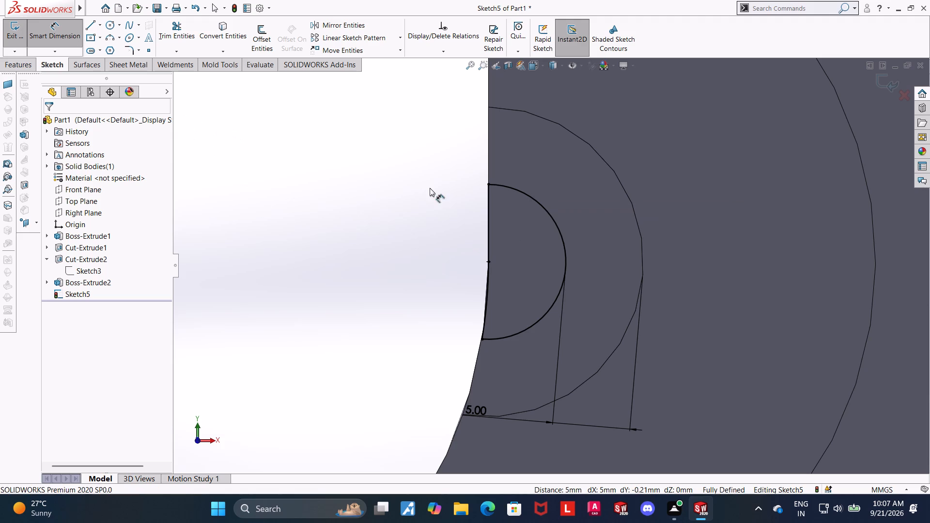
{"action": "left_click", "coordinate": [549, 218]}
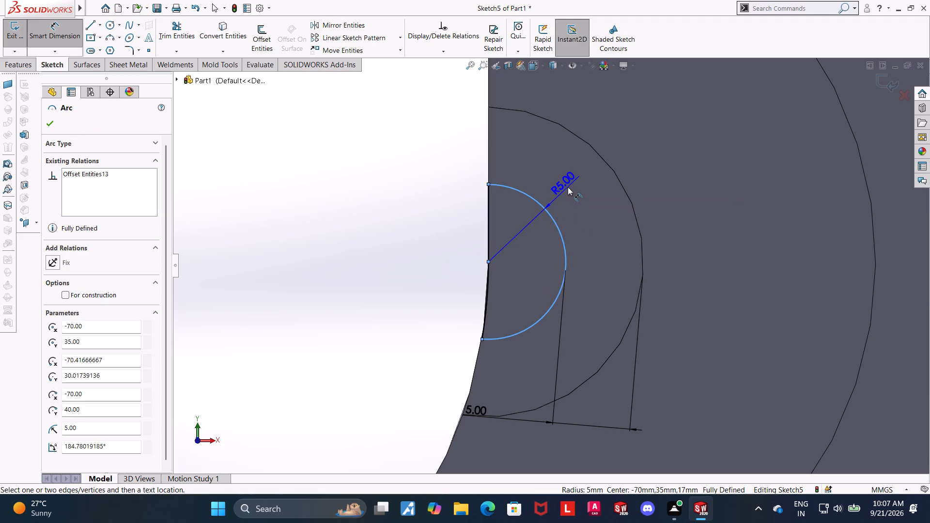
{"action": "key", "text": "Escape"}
Close the sketch and extrude the small half-round profile 8 mm blind as a boss merged with the block.
{"action": "left_click", "coordinate": [880, 79]}
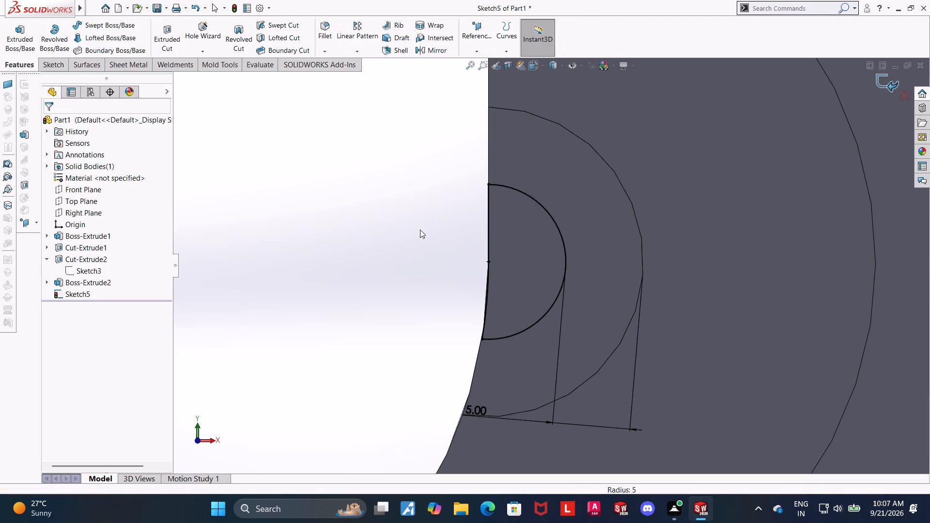
{"action": "scroll", "coordinate": [287, 217], "scroll_direction": "up", "scroll_amount": 3}
{"action": "middle_click_drag", "start_coordinate": [324, 213], "coordinate": [336, 213]}
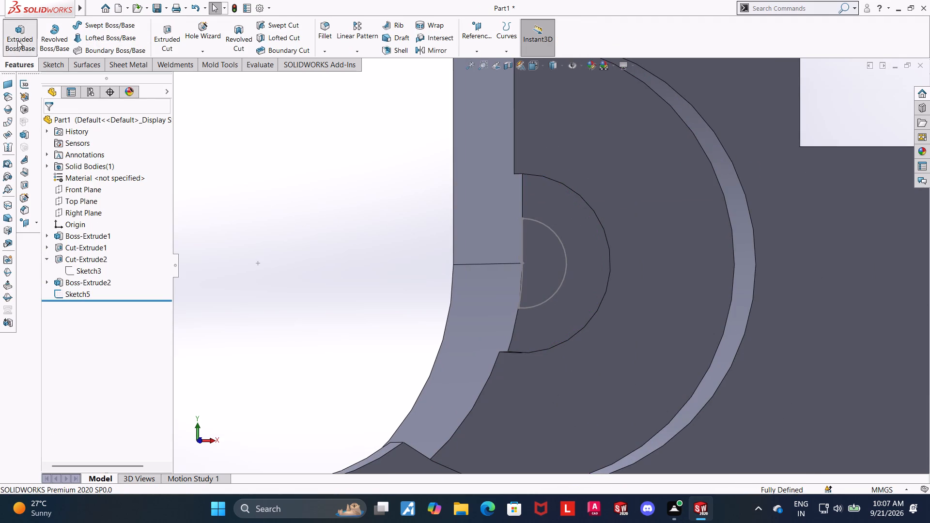
{"action": "left_click", "coordinate": [17, 40]}
{"action": "left_click", "coordinate": [177, 77]}
{"action": "left_click", "coordinate": [216, 242]}
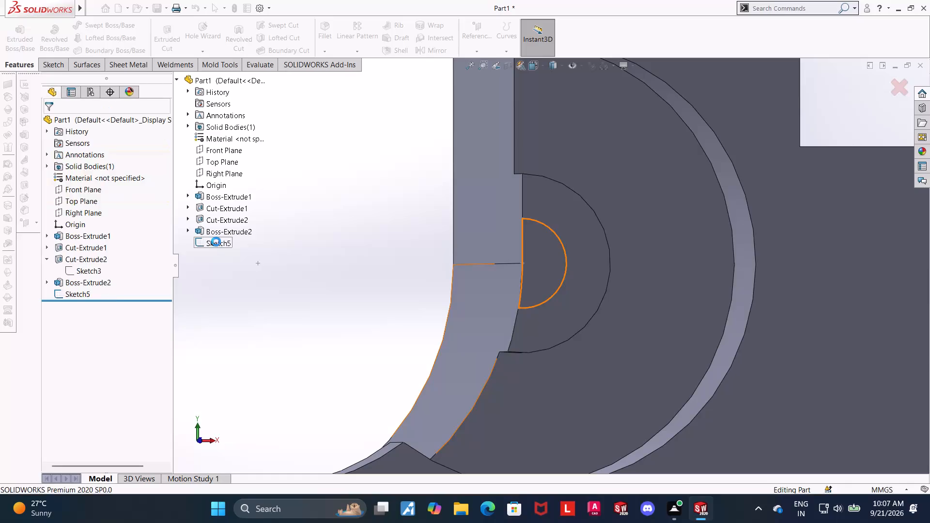
{"action": "middle_click_drag", "start_coordinate": [373, 215], "coordinate": [384, 233]}
{"action": "left_click", "coordinate": [117, 232]}
{"action": "left_click_drag", "start_coordinate": [117, 233], "coordinate": [101, 232]}
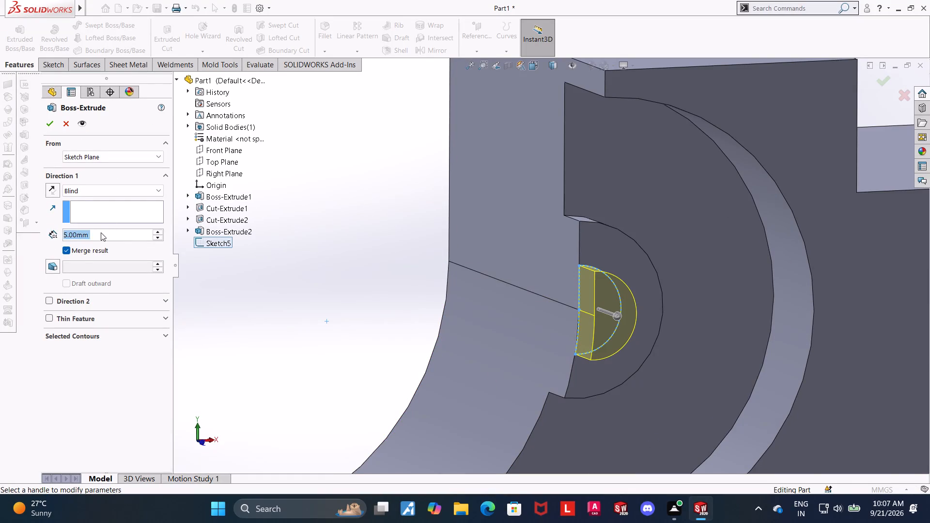
{"action": "left_click_drag", "start_coordinate": [101, 232], "coordinate": [21, 234]}
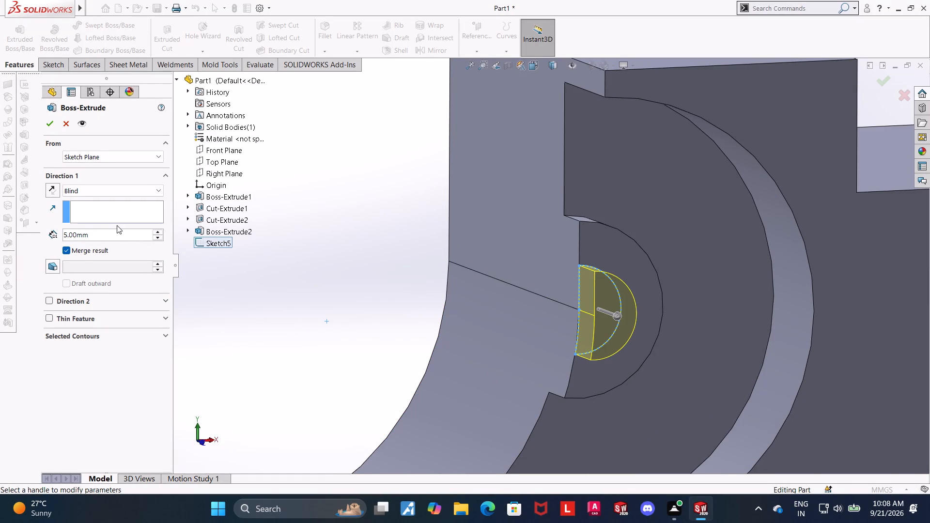
{"action": "left_click", "coordinate": [115, 236]}
{"action": "left_click_drag", "start_coordinate": [93, 234], "coordinate": [38, 231]}
{"action": "key", "text": "8"}
{"action": "key", "text": "Return"}
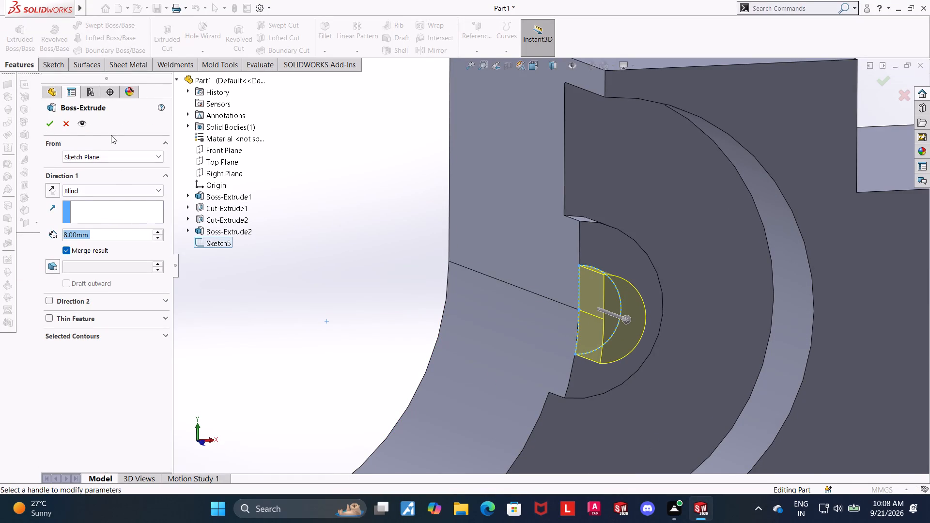
{"action": "left_click", "coordinate": [55, 127]}
{"action": "left_click", "coordinate": [420, 259]}
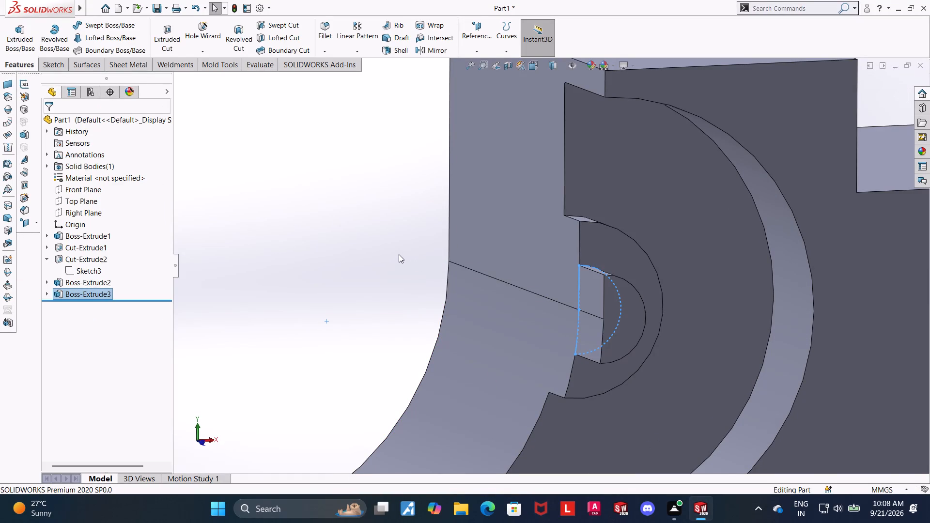
Start a new sketch on the block's large stepped front face, outside the circular recess.
{"action": "middle_click_drag", "start_coordinate": [270, 262], "coordinate": [261, 240]}
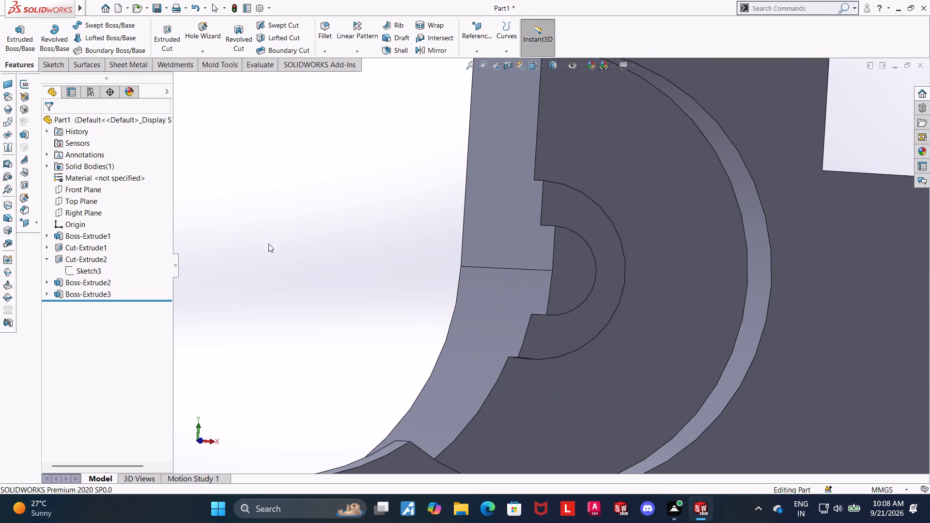
{"action": "scroll", "coordinate": [296, 258], "scroll_direction": "up", "scroll_amount": 4}
{"action": "scroll", "coordinate": [858, 325], "scroll_direction": "up", "scroll_amount": 2}
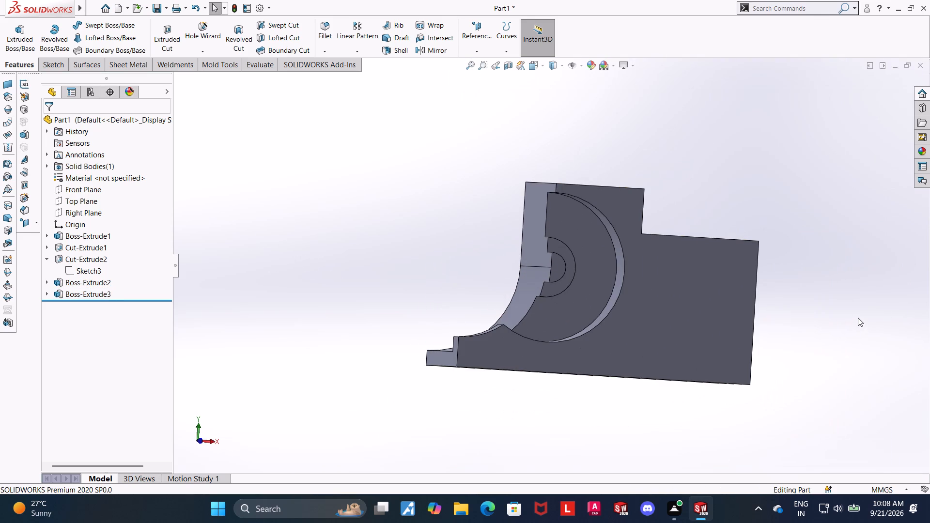
{"action": "scroll", "coordinate": [858, 318], "scroll_direction": "up", "scroll_amount": 3}
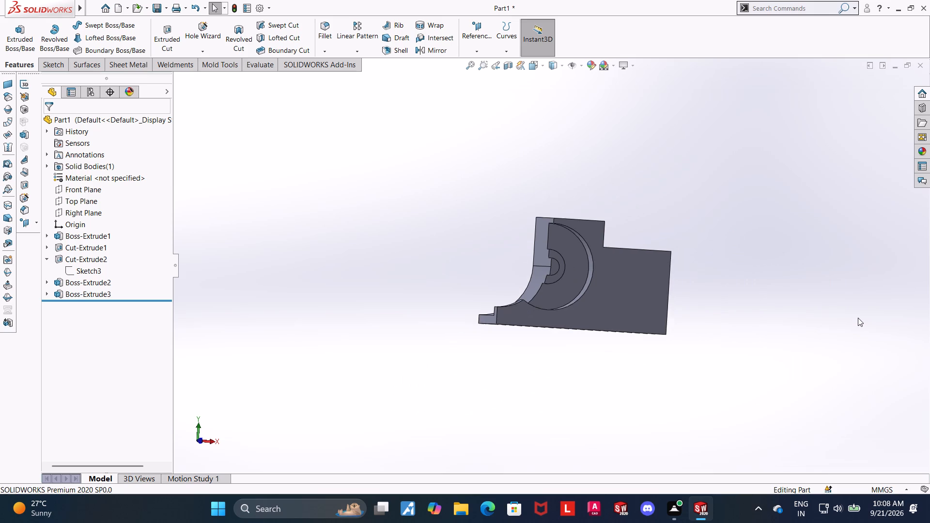
{"action": "scroll", "coordinate": [665, 271], "scroll_direction": "down", "scroll_amount": 3}
{"action": "middle_click_drag", "start_coordinate": [677, 294], "coordinate": [657, 296]}
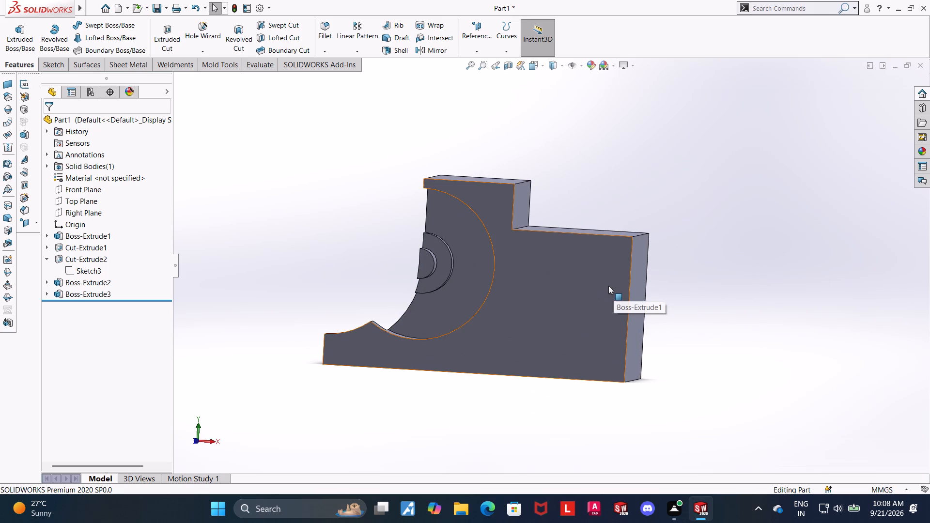
{"action": "left_click", "coordinate": [618, 279]}
{"action": "left_click", "coordinate": [802, 322]}
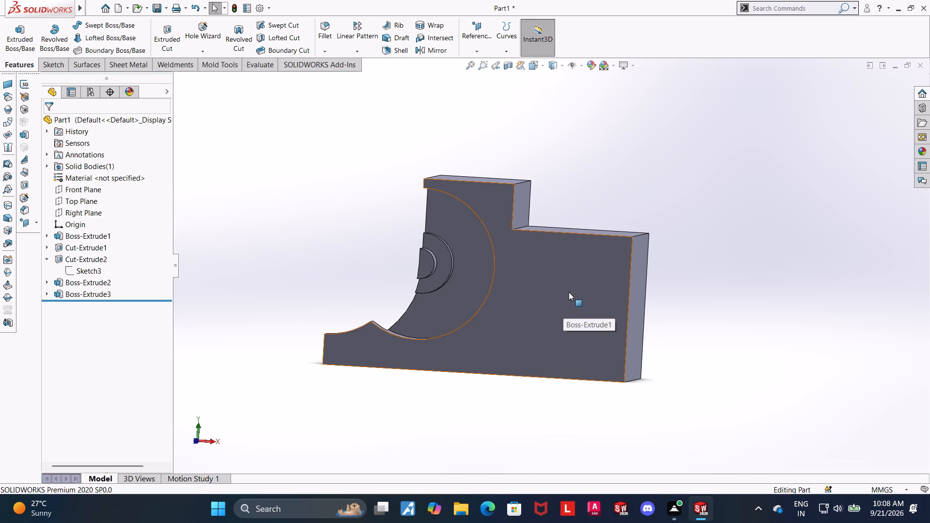
{"action": "left_click", "coordinate": [541, 286]}
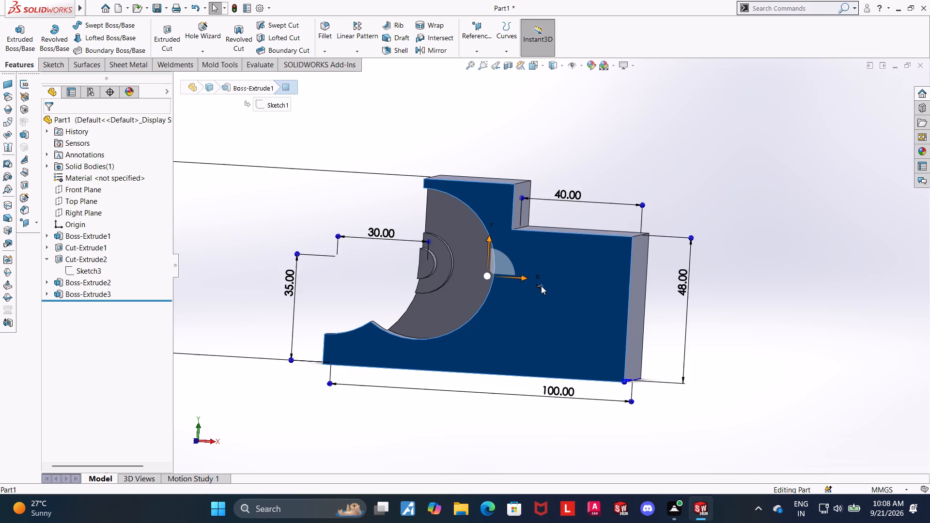
{"action": "left_click", "coordinate": [592, 289]}
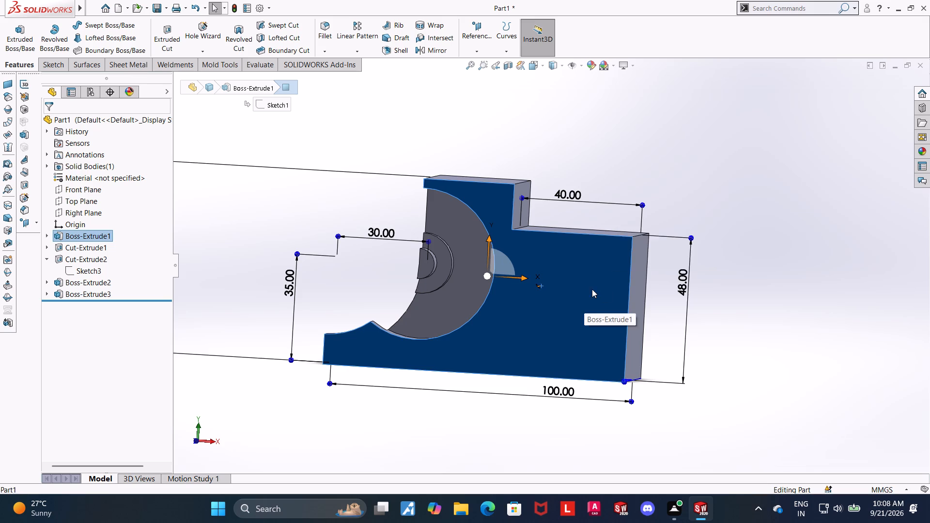
{"action": "left_click", "coordinate": [638, 261]}
{"action": "left_click", "coordinate": [88, 308]}
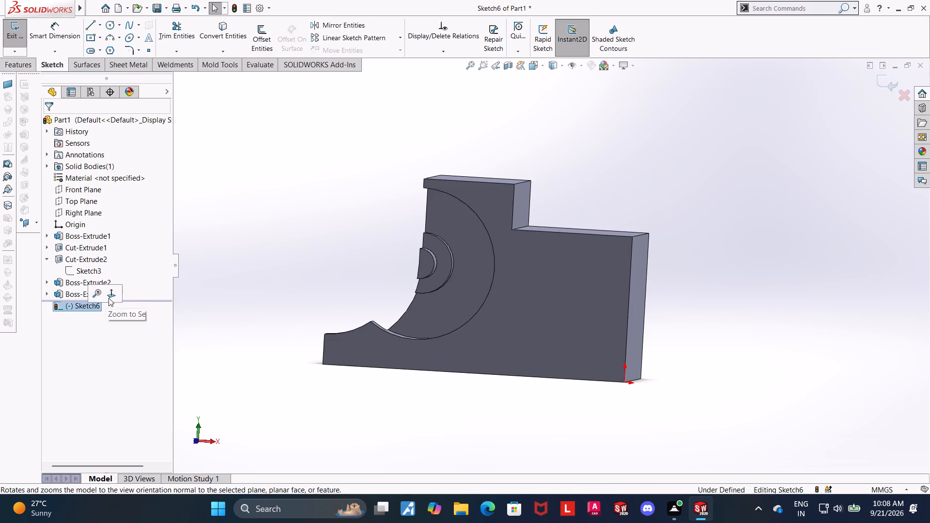
{"action": "left_click", "coordinate": [113, 295]}
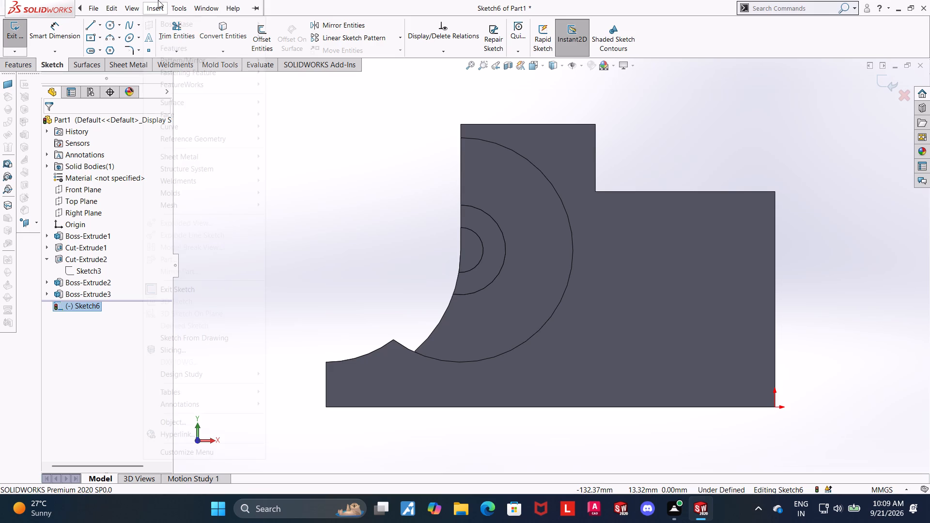
Sketch a vertical line about 21 mm long down from the lower step's top edge, continuing into a tangent 90° arc of about 14 mm radius ending at the block's right edge.
{"action": "left_click", "coordinate": [399, 136]}
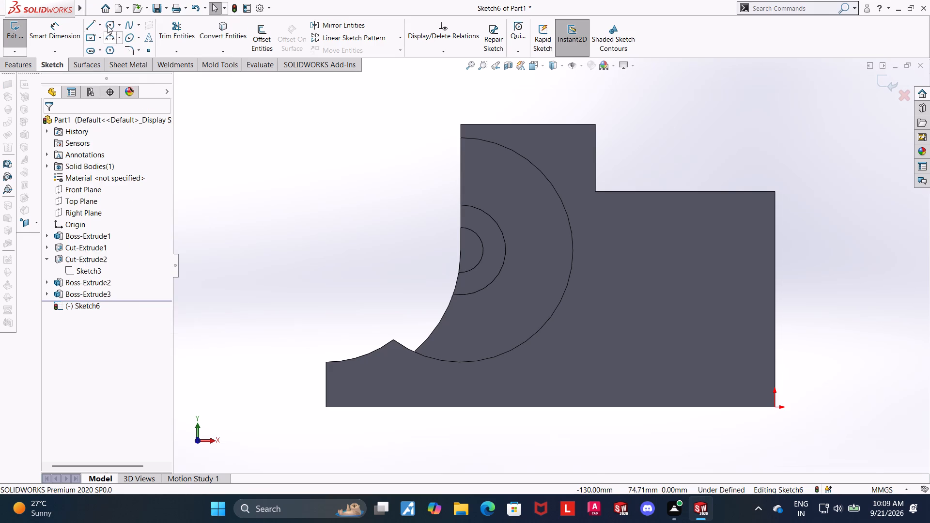
{"action": "left_click", "coordinate": [92, 26]}
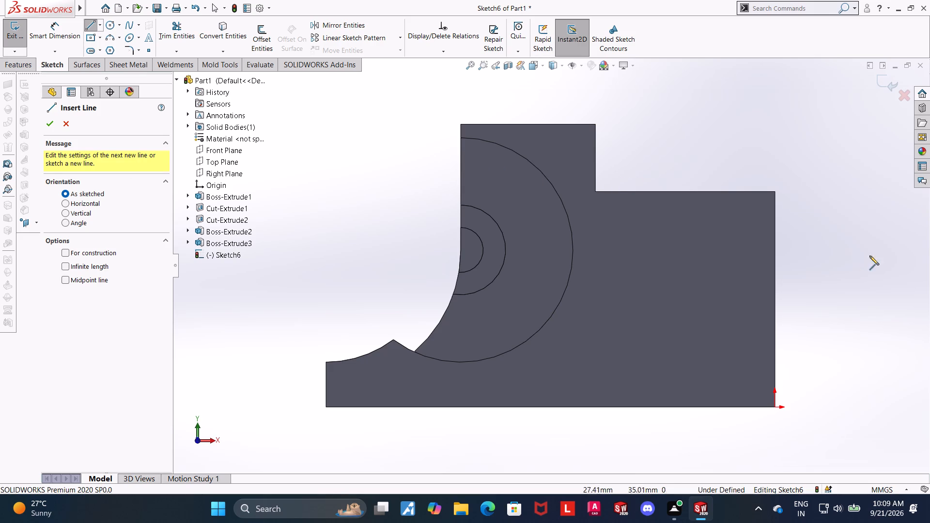
{"action": "left_click", "coordinate": [710, 191]}
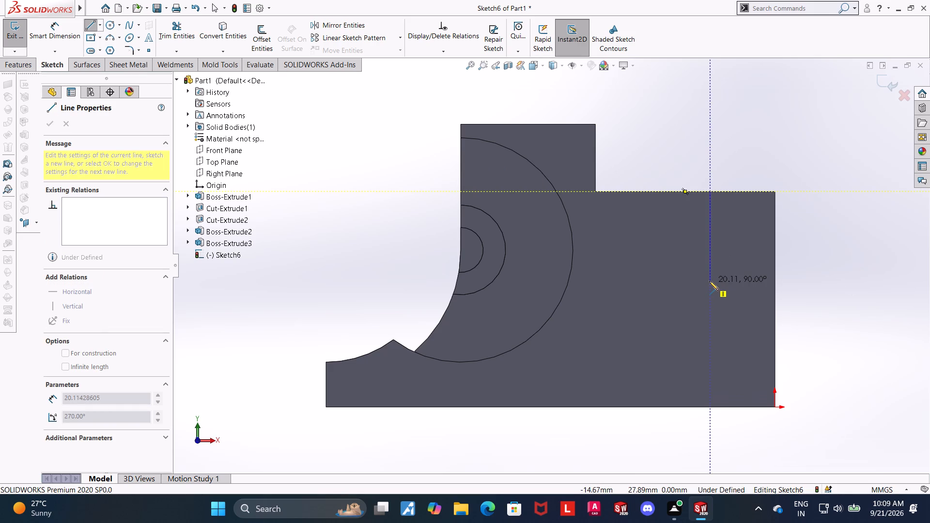
{"action": "left_click", "coordinate": [710, 285]}
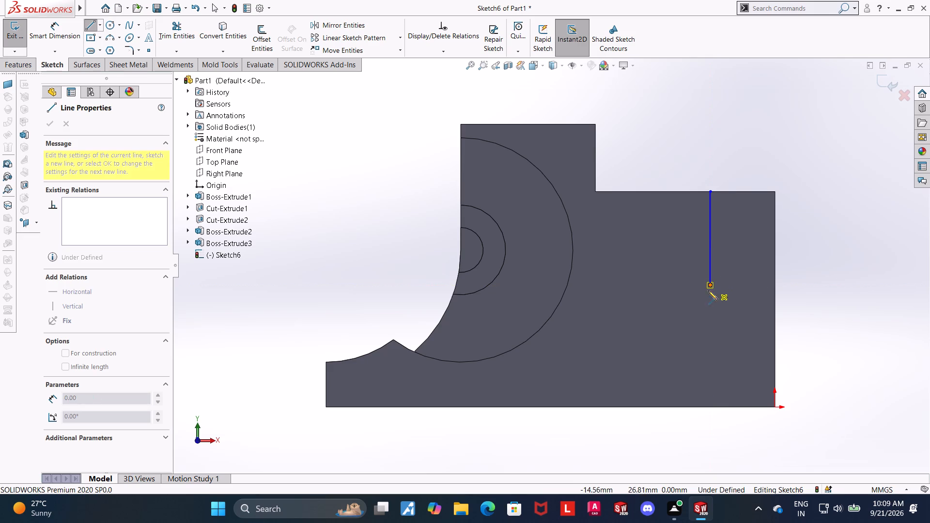
{"action": "left_click", "coordinate": [773, 350]}
{"action": "key", "text": "Escape"}
{"action": "key", "text": "Escape"}
{"action": "key", "text": "Escape"}
Make the arc's centre point coincident with the block's right-hand vertical edge.
{"action": "scroll", "coordinate": [775, 282], "scroll_direction": "down", "scroll_amount": 4}
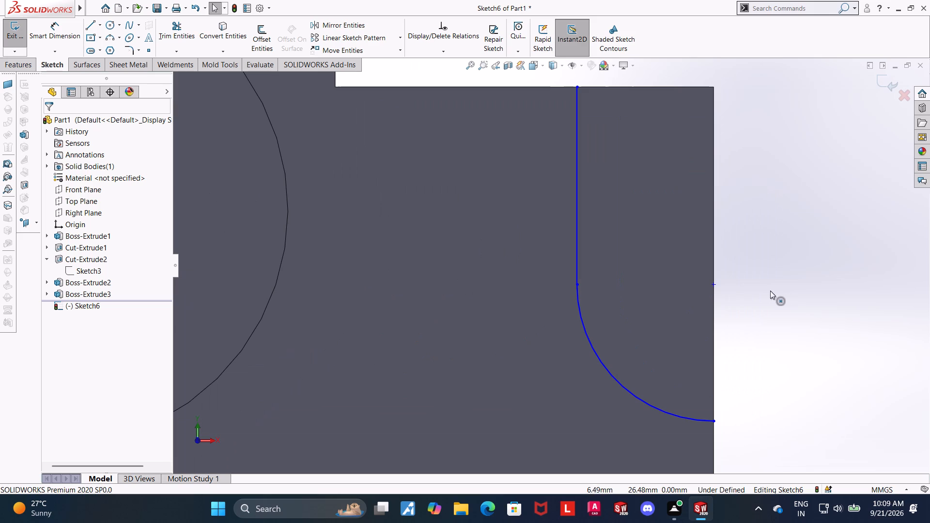
{"action": "left_click", "coordinate": [714, 286]}
{"action": "left_click", "coordinate": [712, 267], "text": "ctrl"}
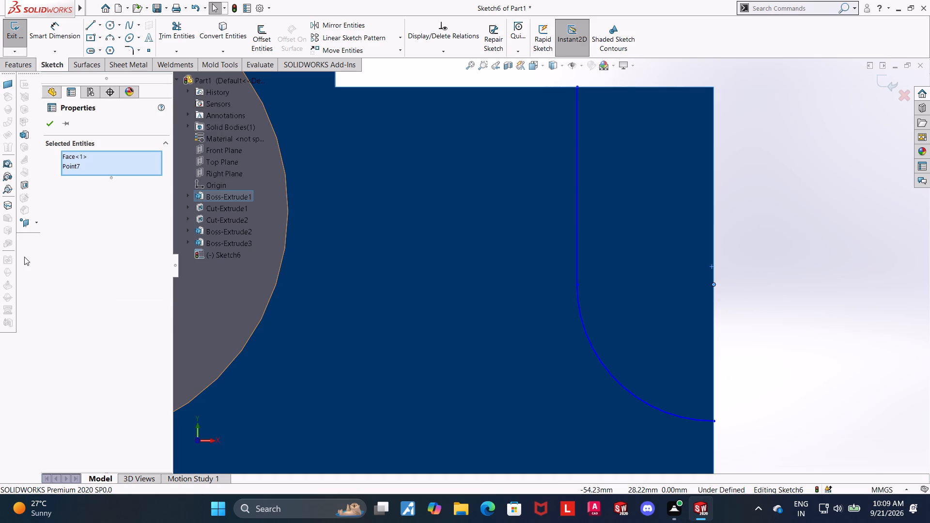
{"action": "left_click", "coordinate": [48, 128]}
{"action": "left_click", "coordinate": [845, 306]}
{"action": "scroll", "coordinate": [815, 296], "scroll_direction": "up", "scroll_amount": 2}
{"action": "key", "text": "Escape"}
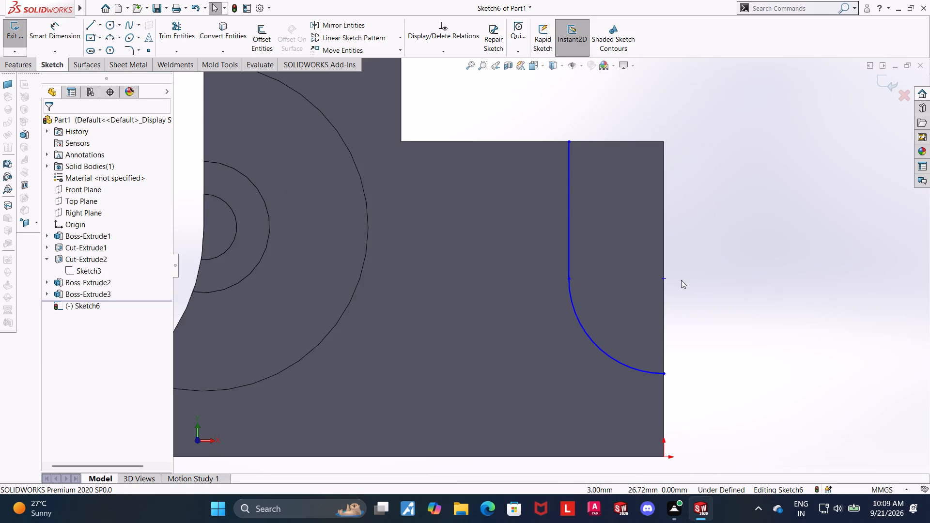
{"action": "left_click", "coordinate": [664, 278]}
{"action": "left_click", "coordinate": [663, 263], "text": "ctrl"}
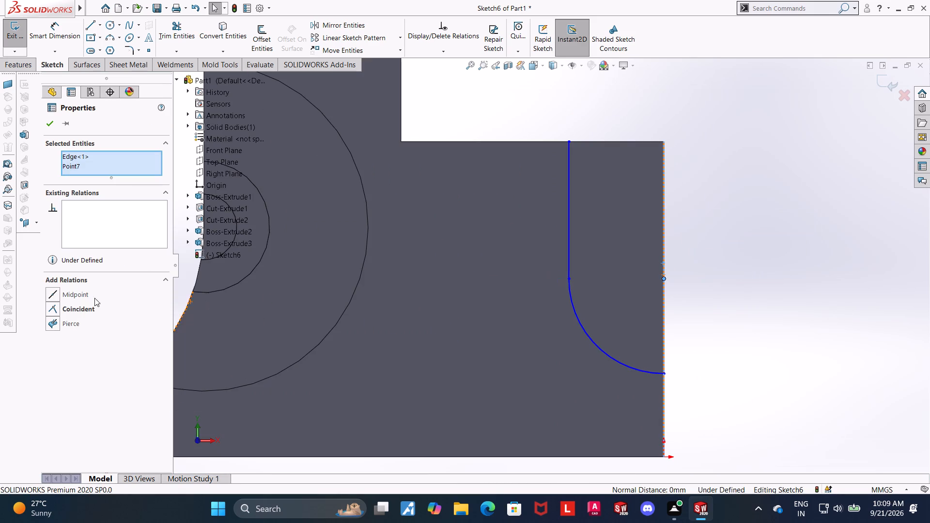
{"action": "left_click", "coordinate": [51, 309]}
{"action": "left_click", "coordinate": [47, 124]}
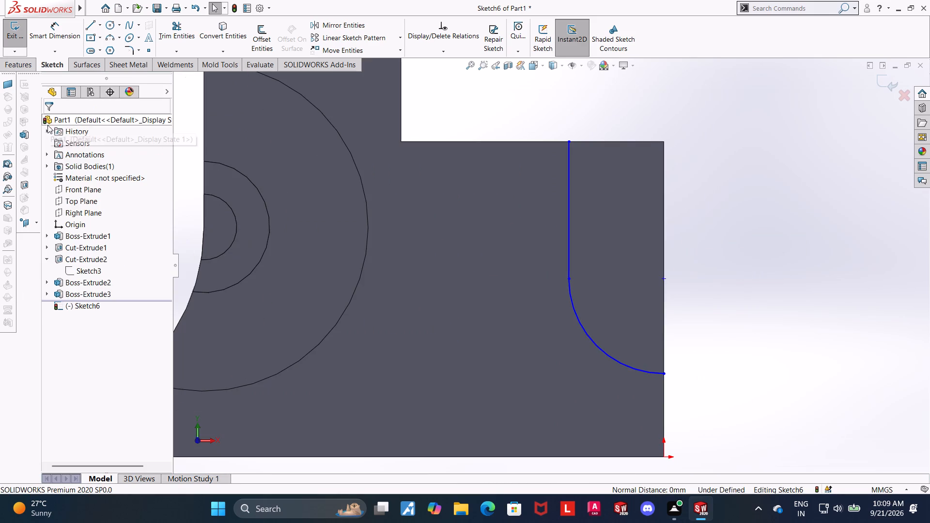
{"action": "key", "text": "Escape"}
{"action": "key", "text": "Escape"}
Dimension the distance from the sketched vertical line to the block's right-hand vertical edge as 10 mm.
{"action": "left_click", "coordinate": [43, 29]}
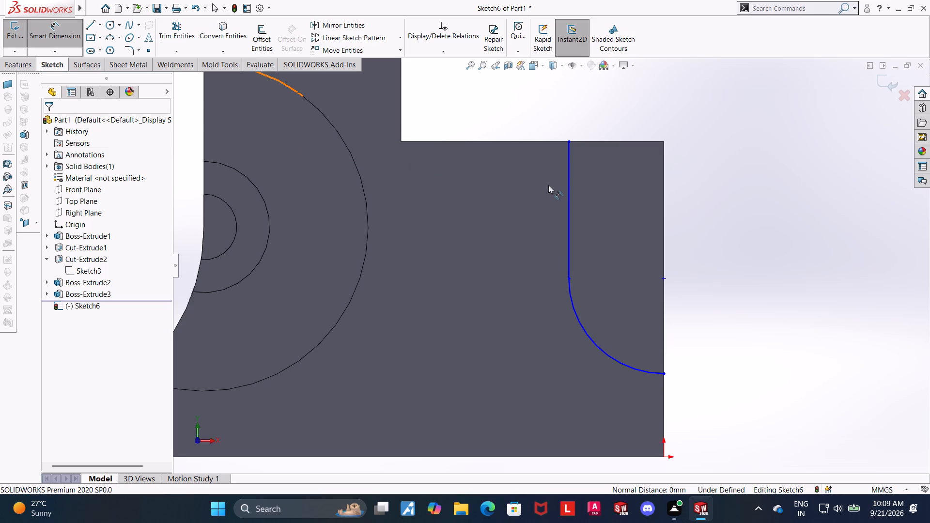
{"action": "left_click", "coordinate": [569, 247]}
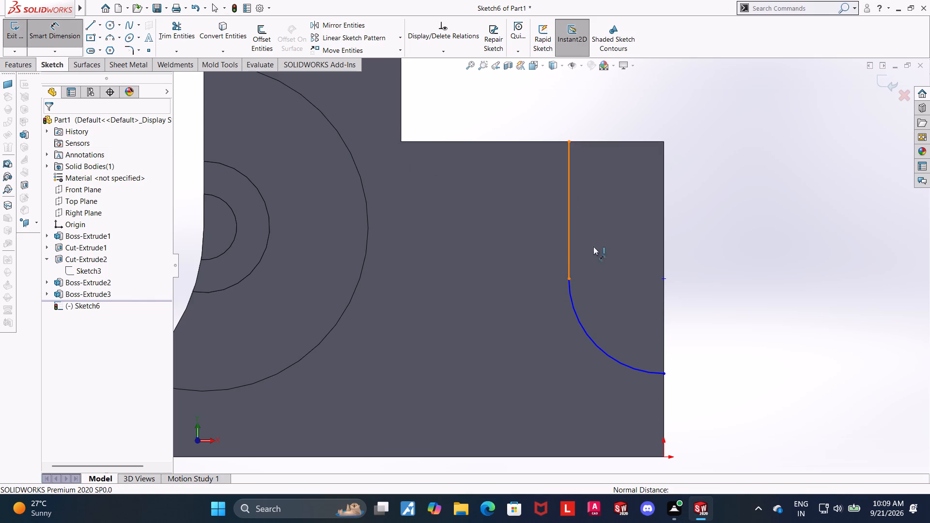
{"action": "left_click", "coordinate": [664, 239]}
{"action": "left_click", "coordinate": [627, 109]}
{"action": "type", "text": "10"}
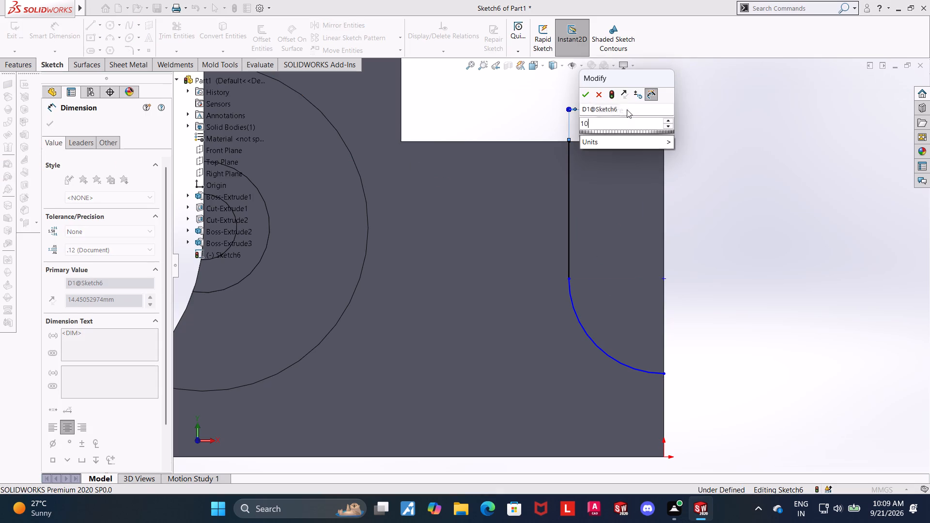
{"action": "key", "text": "Return"}
{"action": "key", "text": "Escape"}
{"action": "key", "text": "Escape"}
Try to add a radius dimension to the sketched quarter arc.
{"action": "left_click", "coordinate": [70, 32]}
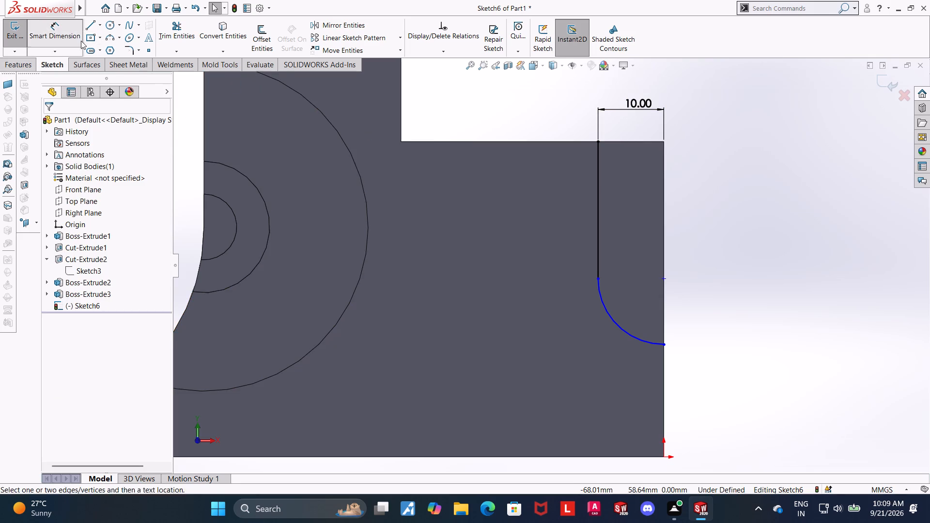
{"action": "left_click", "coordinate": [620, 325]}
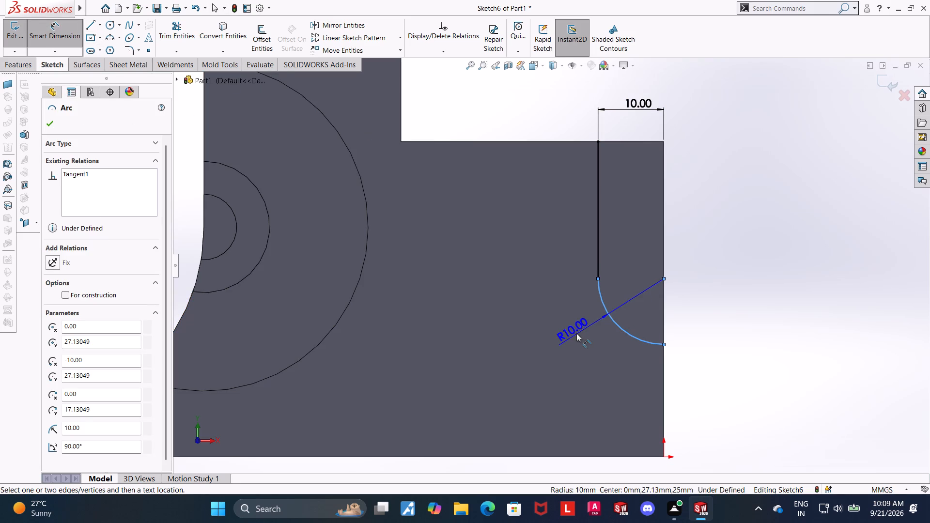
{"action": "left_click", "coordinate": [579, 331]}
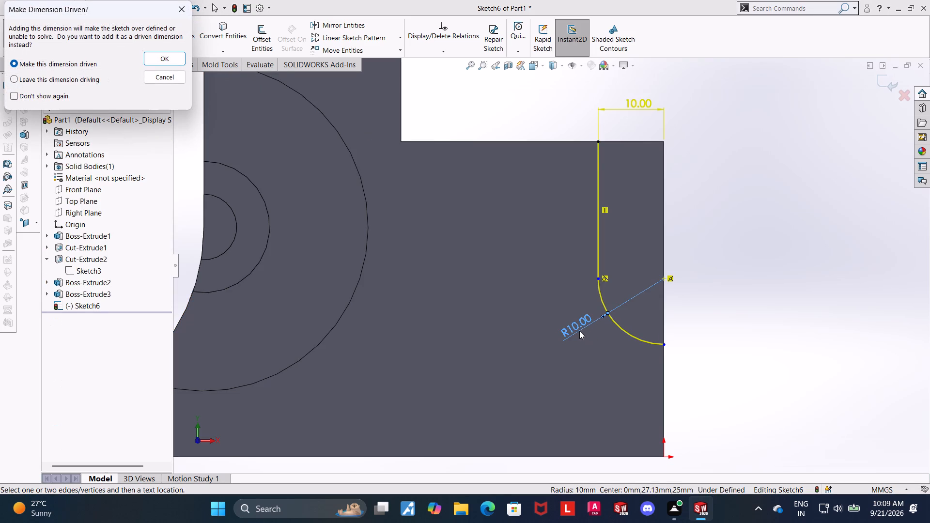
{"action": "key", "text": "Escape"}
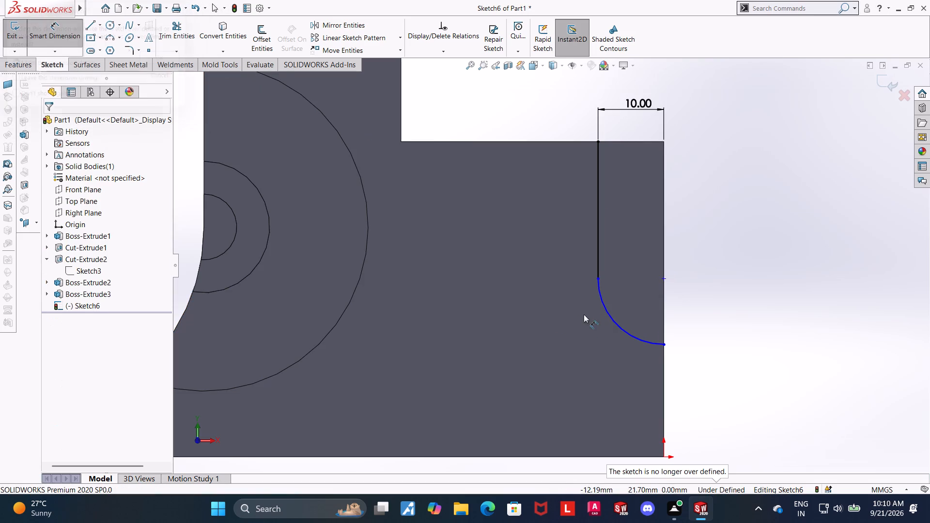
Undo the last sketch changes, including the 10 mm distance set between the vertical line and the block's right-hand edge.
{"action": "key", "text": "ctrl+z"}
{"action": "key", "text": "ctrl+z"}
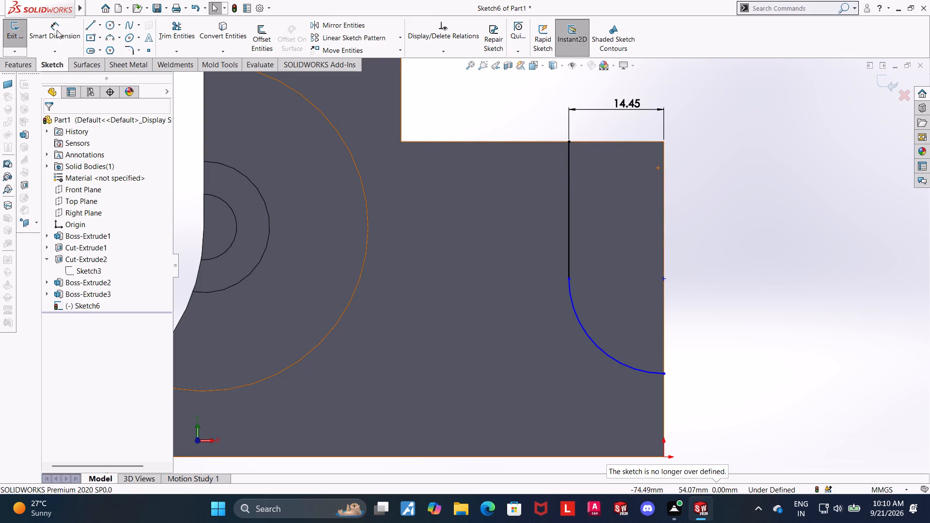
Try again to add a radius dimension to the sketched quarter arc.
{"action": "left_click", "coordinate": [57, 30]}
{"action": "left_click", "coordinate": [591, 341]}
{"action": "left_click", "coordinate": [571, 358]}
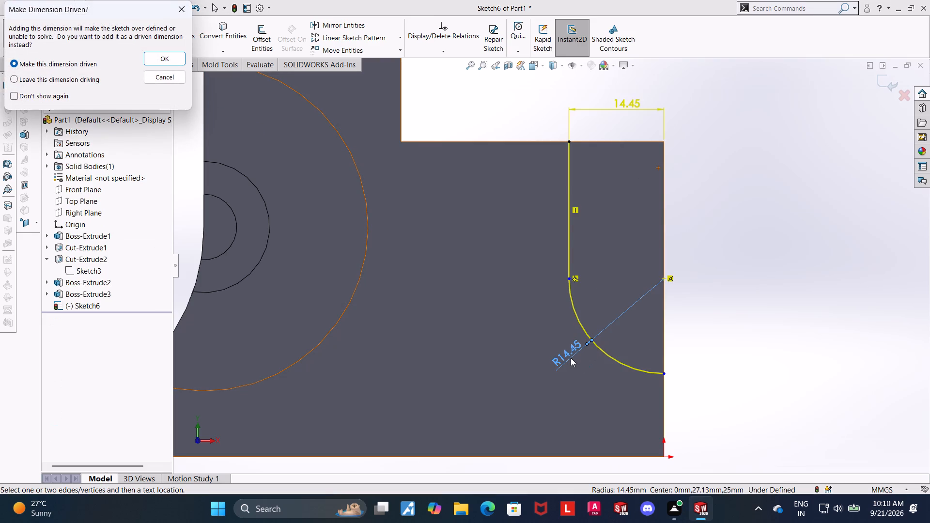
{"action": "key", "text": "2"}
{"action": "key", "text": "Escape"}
Delete the distance dimension between the sketched vertical line and the block's right-hand vertical edge.
{"action": "right_click", "coordinate": [616, 103]}
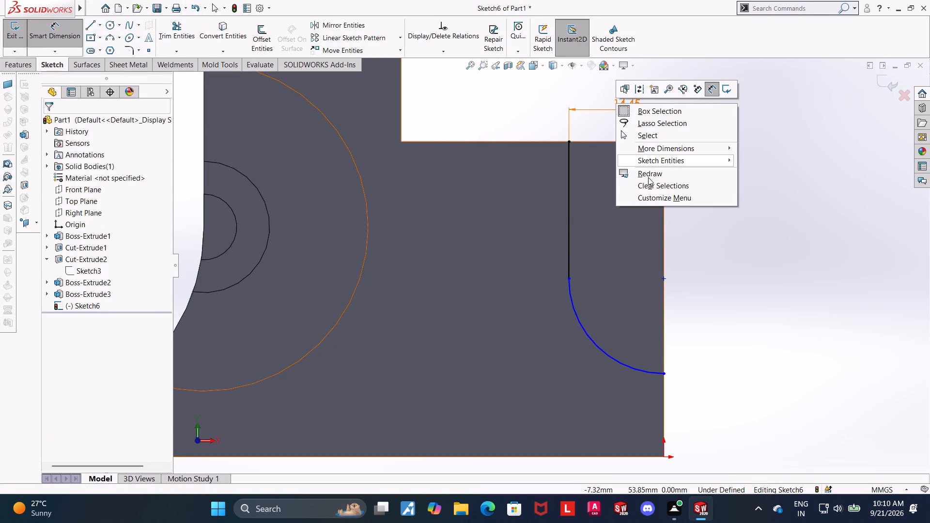
{"action": "key", "text": "Escape"}
{"action": "key", "text": "Escape"}
{"action": "right_click", "coordinate": [638, 102]}
{"action": "left_click", "coordinate": [669, 234]}
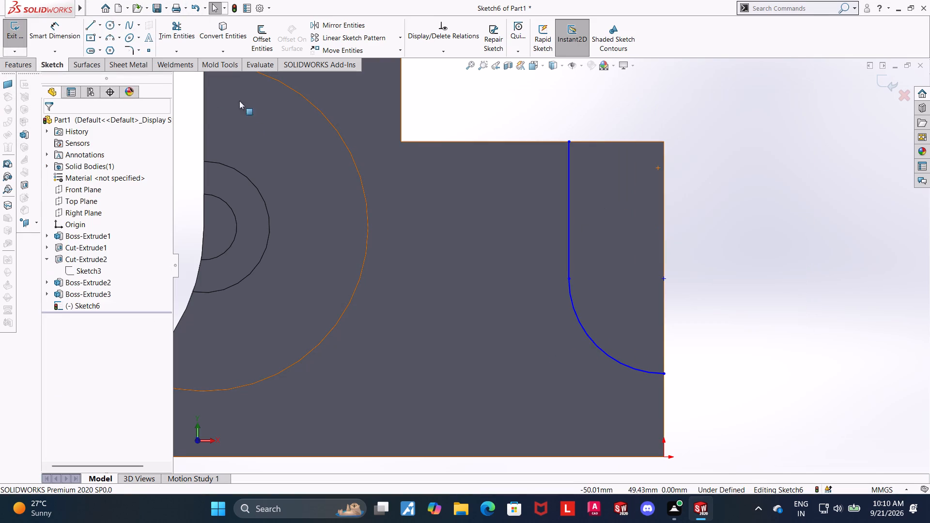
Dimension the sketched quarter arc with a radius of 20 mm.
{"action": "left_click", "coordinate": [45, 30]}
{"action": "left_click", "coordinate": [577, 320]}
{"action": "left_click", "coordinate": [544, 330]}
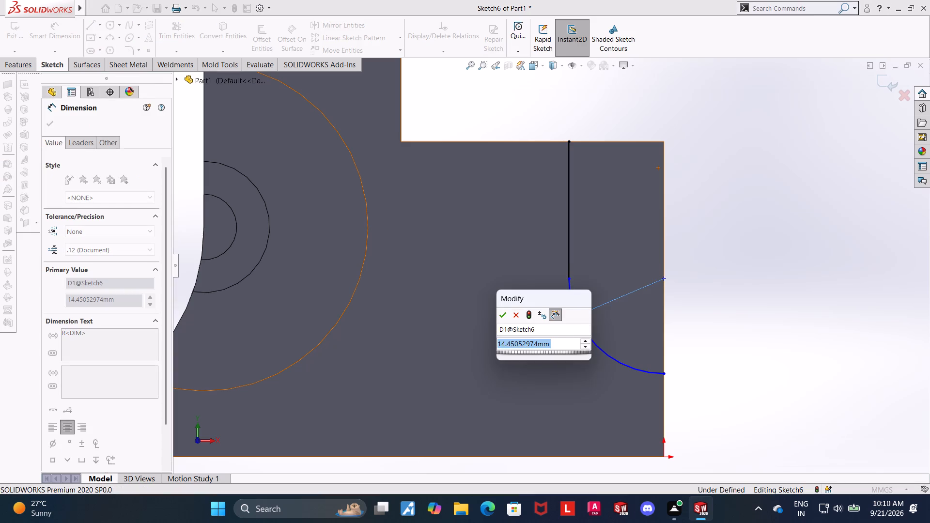
{"action": "type", "text": "20"}
{"action": "key", "text": "Return"}
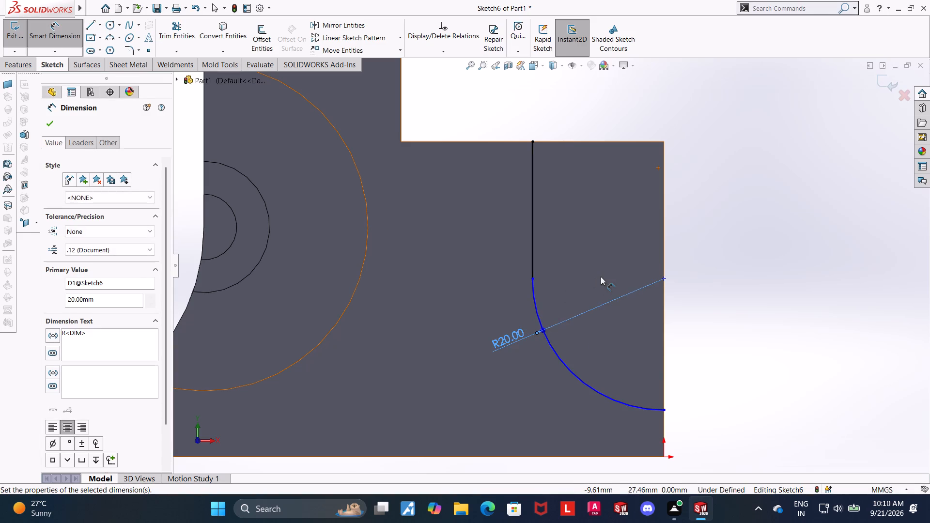
{"action": "left_click", "coordinate": [817, 233]}
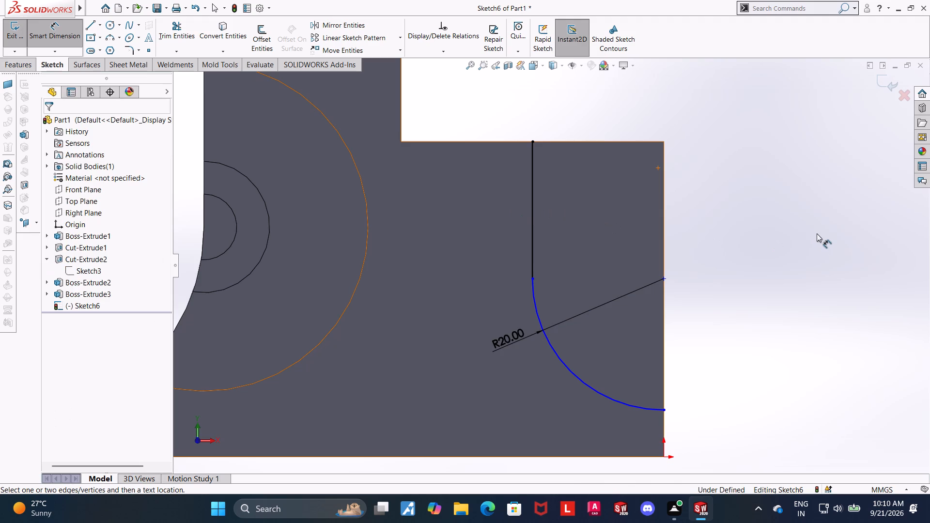
Close the profile with lines along the lower step's top edge and down the block's right-hand edge to the arc's end.
{"action": "left_click", "coordinate": [96, 21]}
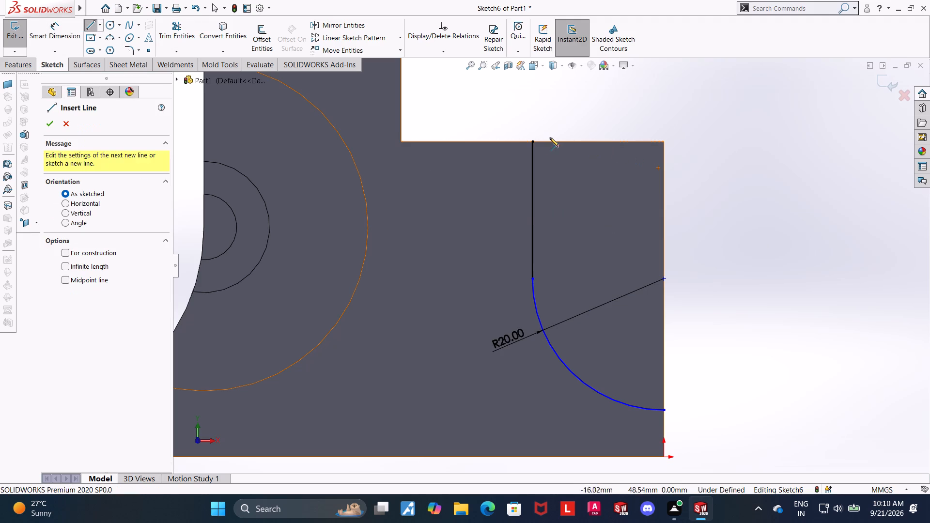
{"action": "left_click", "coordinate": [532, 141]}
{"action": "left_click", "coordinate": [663, 142]}
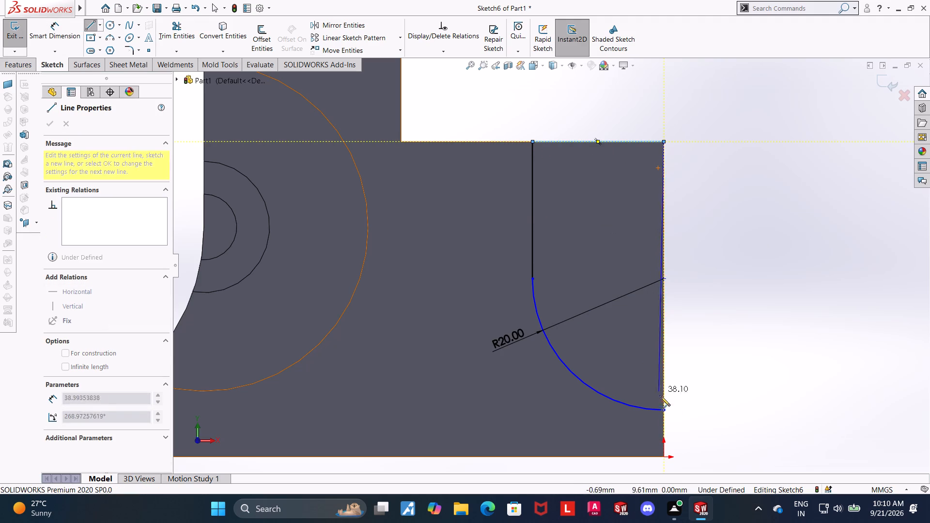
{"action": "left_click", "coordinate": [666, 410]}
{"action": "key", "text": "Escape"}
{"action": "key", "text": "Escape"}
{"action": "key", "text": "Escape"}
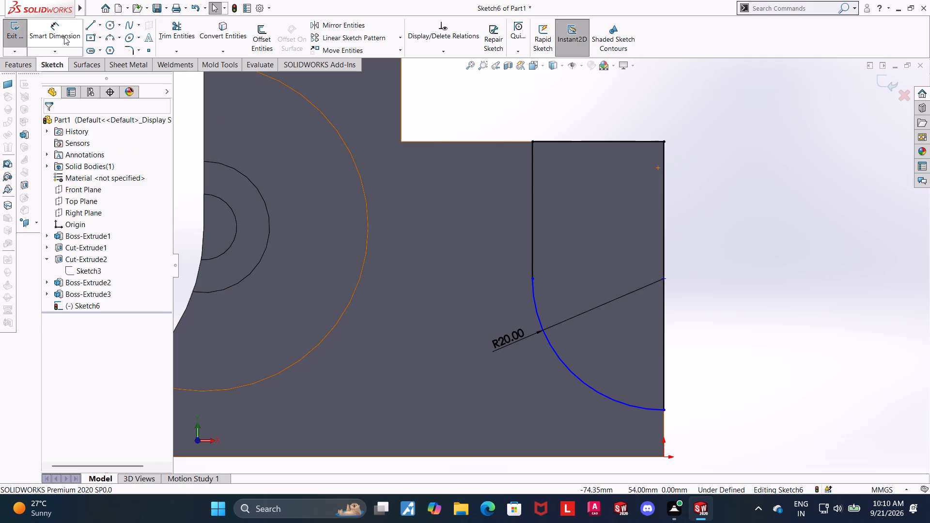
Make the R20 arc's centre point horizontal with the centre vertex of the half-round bosses.
{"action": "scroll", "coordinate": [235, 147], "scroll_direction": "up", "scroll_amount": 2}
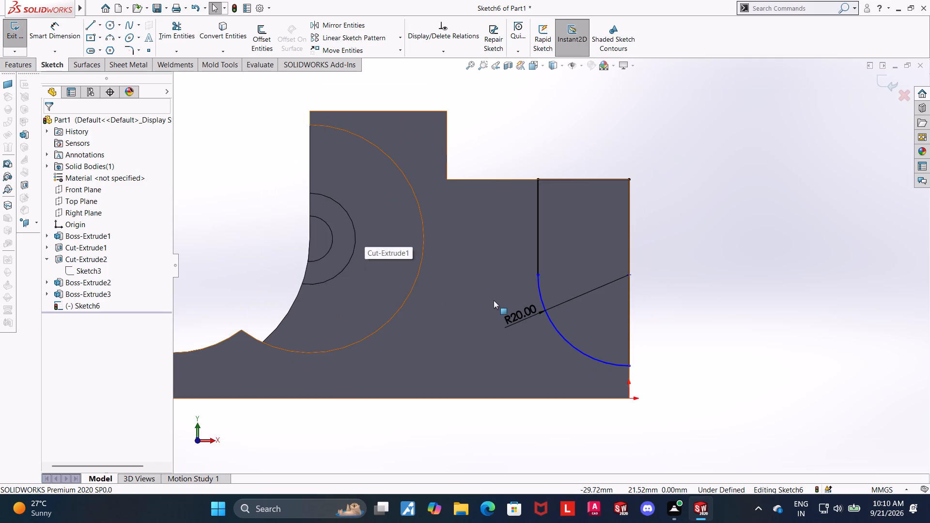
{"action": "left_click", "coordinate": [629, 276]}
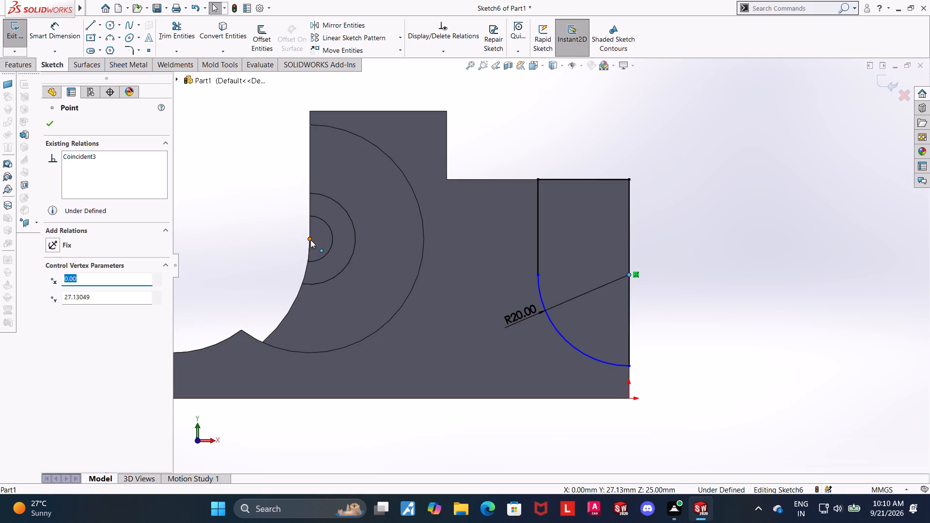
{"action": "left_click", "coordinate": [310, 240], "text": "ctrl"}
{"action": "left_click", "coordinate": [51, 293]}
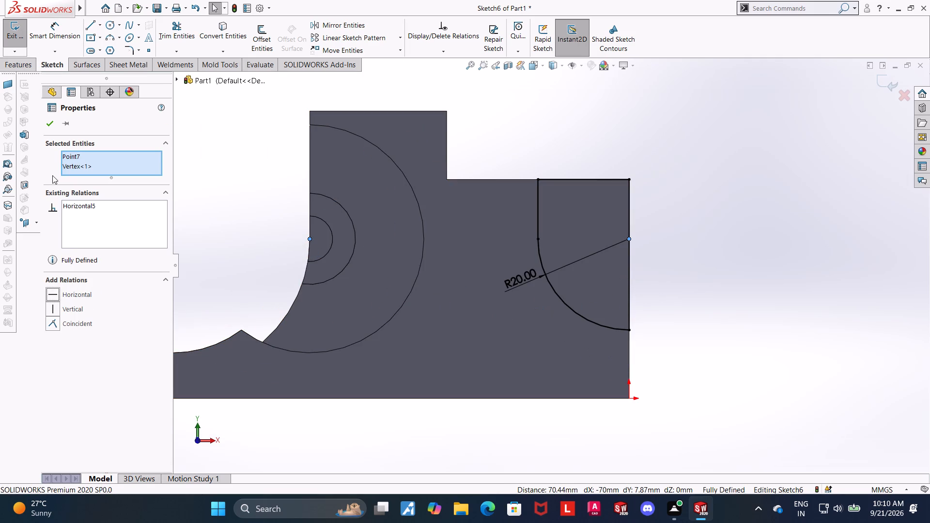
{"action": "double_click", "coordinate": [49, 132]}
{"action": "left_click", "coordinate": [766, 277]}
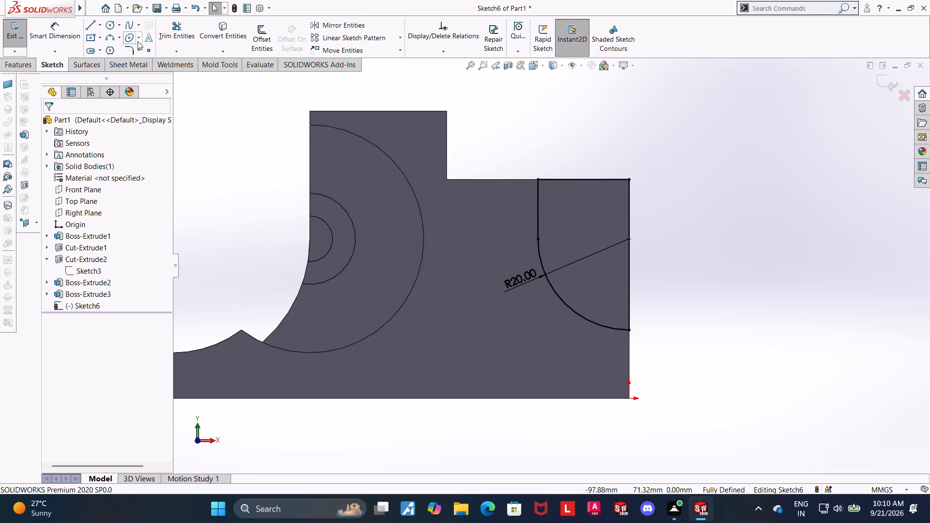
{"action": "left_click", "coordinate": [91, 24]}
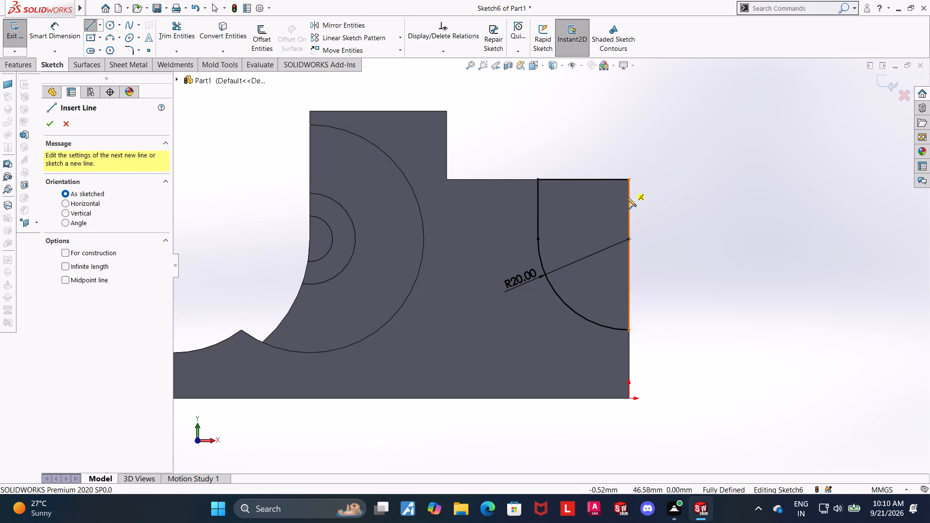
{"action": "key", "text": "Escape"}
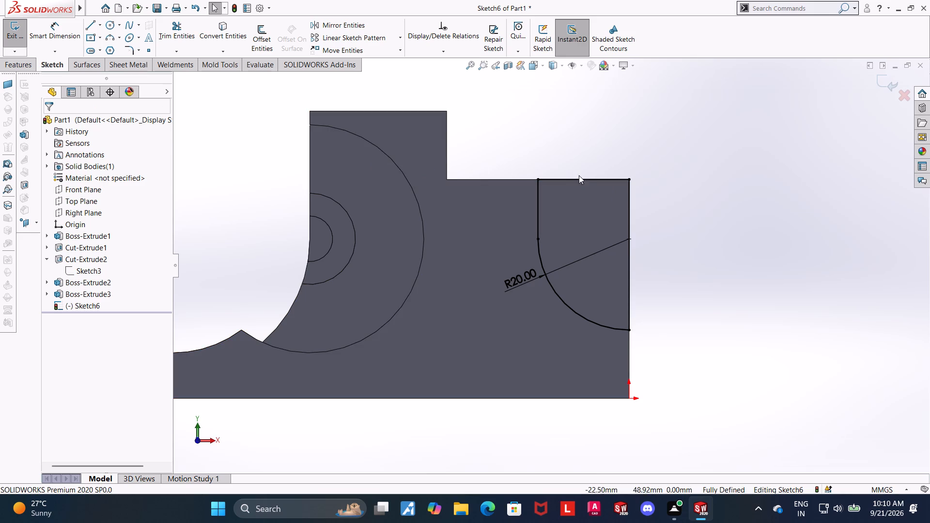
Finish the sketch and cut-extrude the closed line-and-arc profile to a blind depth of 8 mm.
{"action": "left_click", "coordinate": [878, 85]}
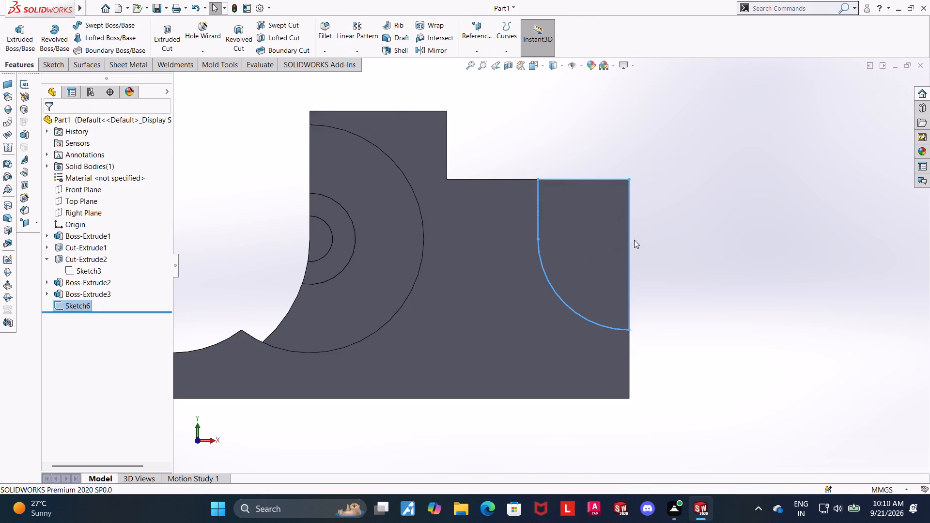
{"action": "middle_click_drag", "start_coordinate": [655, 243], "coordinate": [692, 271]}
{"action": "left_click", "coordinate": [164, 31]}
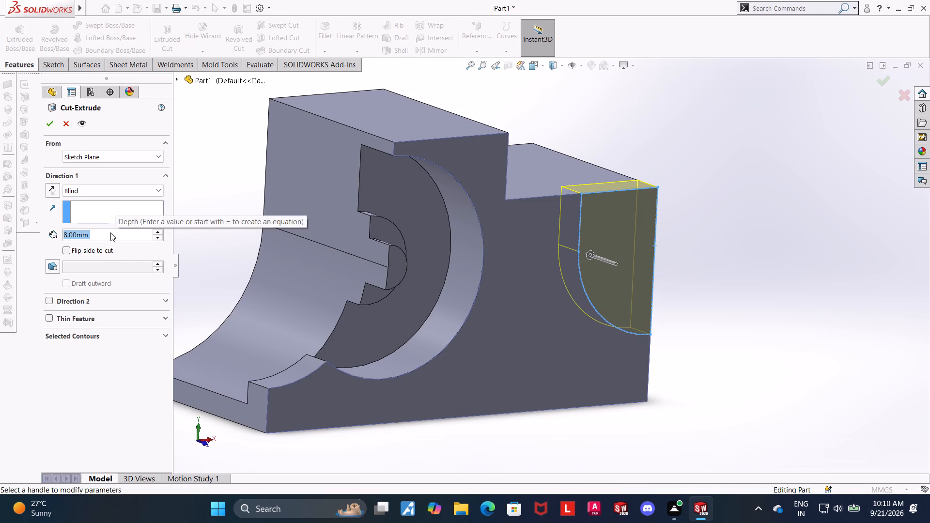
{"action": "key", "text": "8"}
{"action": "key", "text": "Return"}
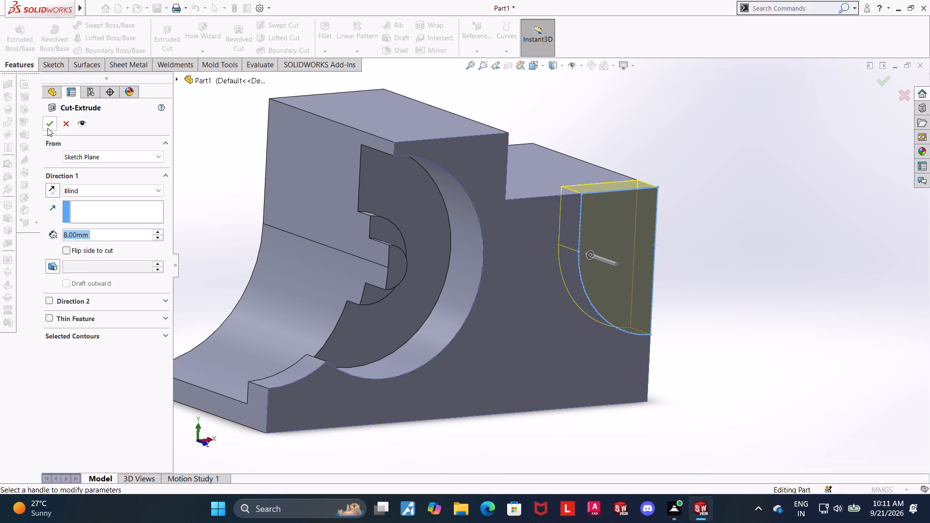
{"action": "left_click", "coordinate": [47, 128]}
{"action": "left_click", "coordinate": [929, 268]}
{"action": "left_click", "coordinate": [752, 240]}
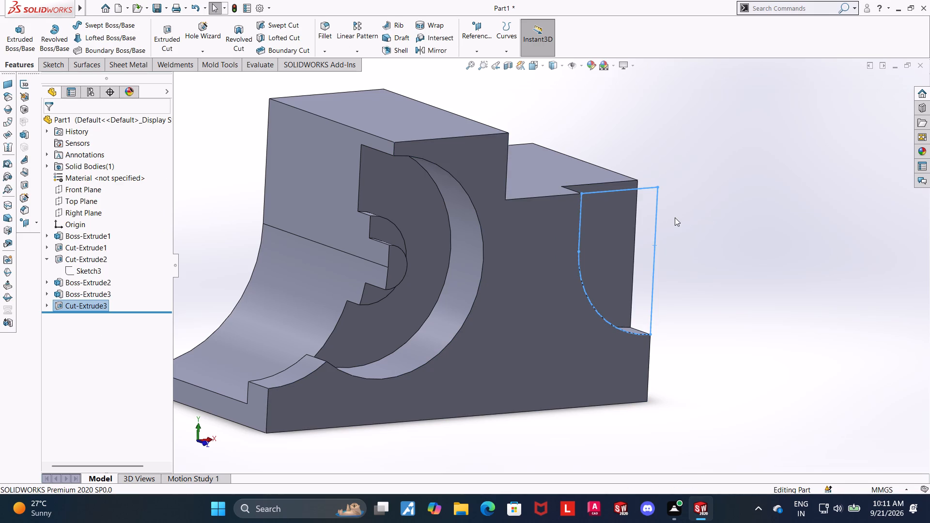
Start a sketch on the floor of the new R20 corner recess and draw a circle about 9 mm in diameter.
{"action": "left_click", "coordinate": [601, 235]}
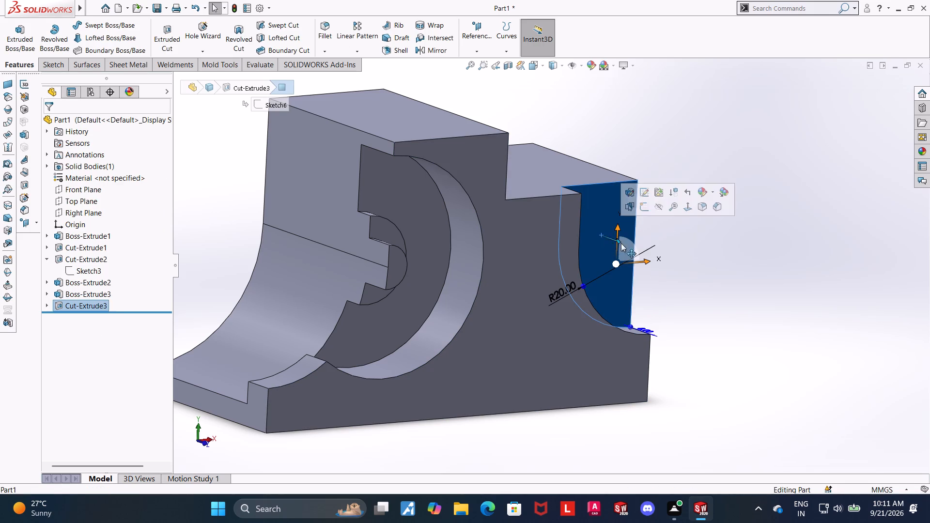
{"action": "left_click", "coordinate": [646, 208]}
{"action": "left_click", "coordinate": [69, 314]}
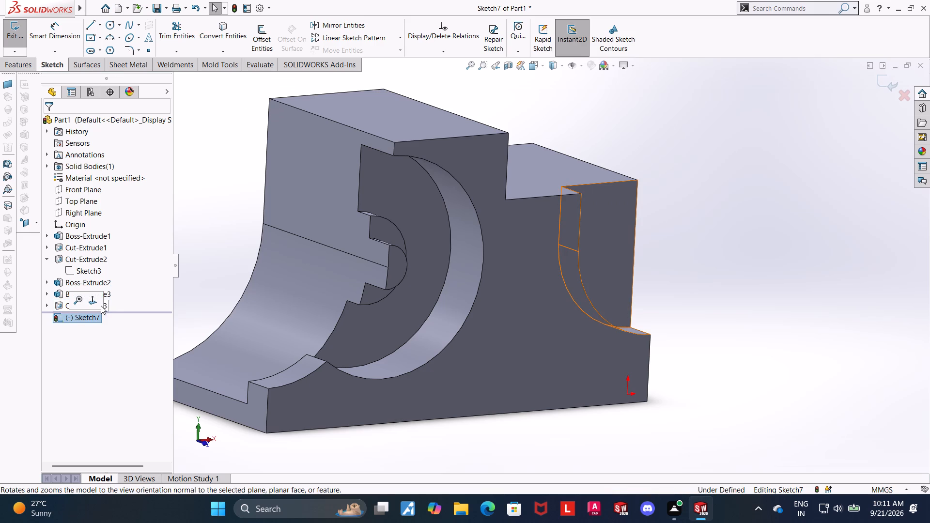
{"action": "left_click", "coordinate": [98, 298]}
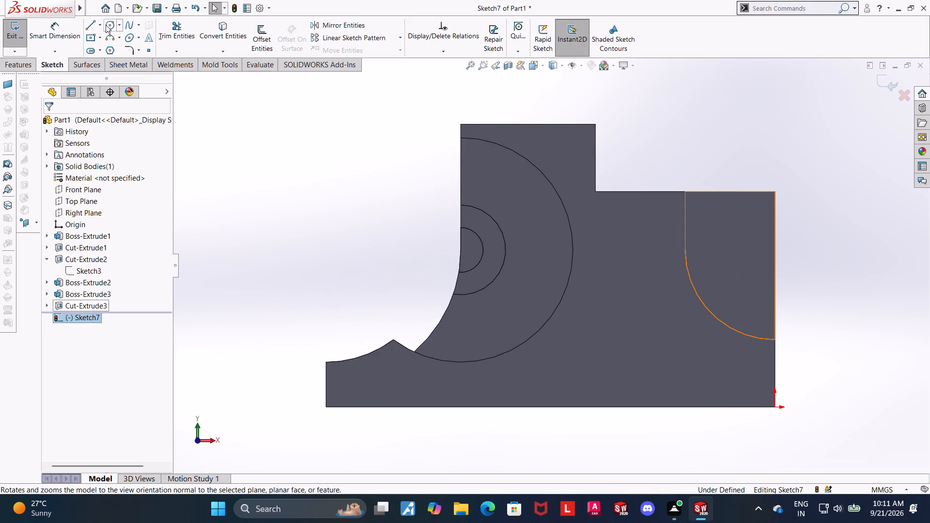
{"action": "left_click", "coordinate": [106, 25]}
{"action": "left_click", "coordinate": [741, 245]}
{"action": "left_click", "coordinate": [760, 240]}
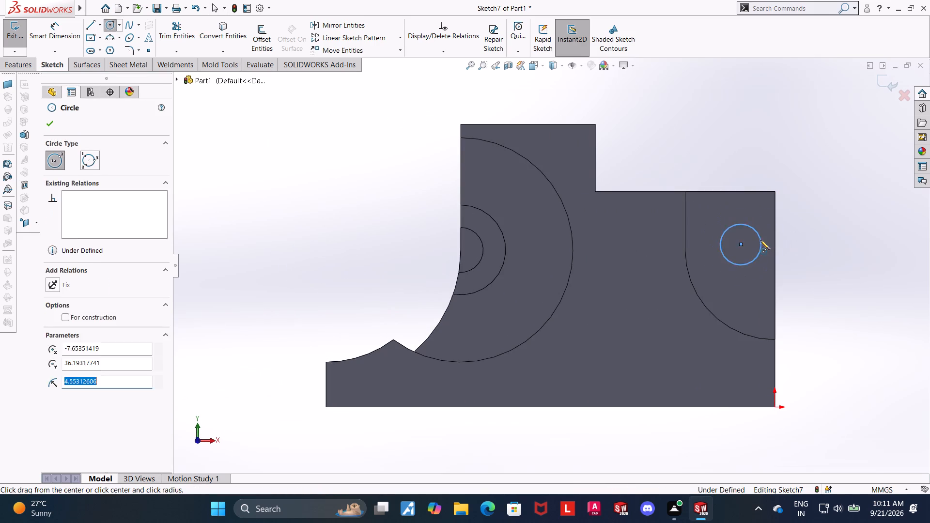
{"action": "key", "text": "Escape"}
{"action": "key", "text": "Escape"}
Dimension the circle's diameter as 10 mm.
{"action": "left_click", "coordinate": [46, 28]}
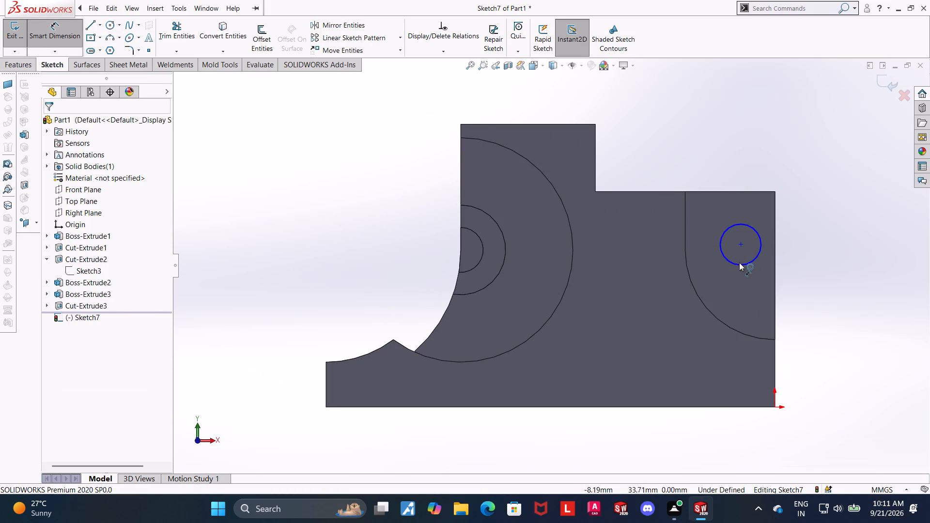
{"action": "left_click", "coordinate": [741, 262]}
{"action": "left_click", "coordinate": [739, 279]}
{"action": "type", "text": "10"}
{"action": "key", "text": "Return"}
{"action": "key", "text": "Escape"}
{"action": "key", "text": "Escape"}
Dimension the distance from the circle's centre to the recessed face's right-hand vertical edge as 10 mm.
{"action": "left_click", "coordinate": [56, 23]}
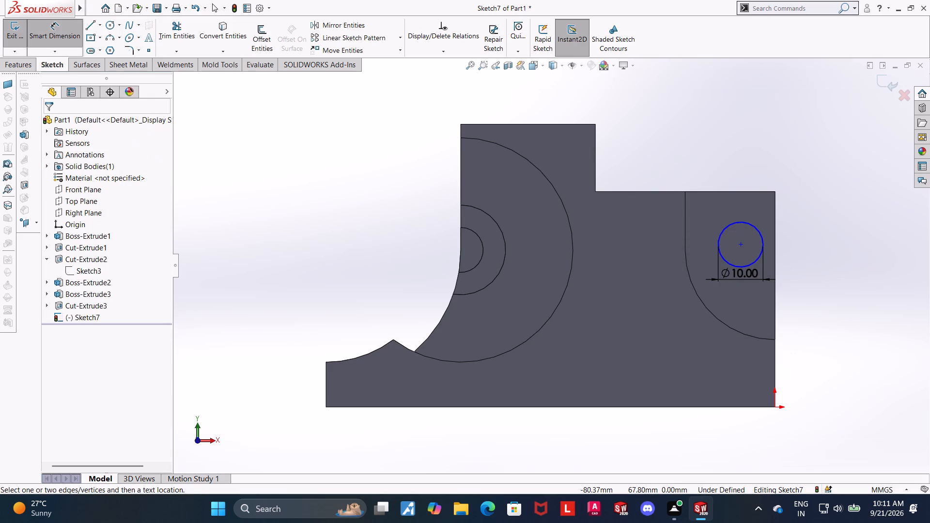
{"action": "left_click", "coordinate": [739, 246]}
{"action": "left_click", "coordinate": [775, 238]}
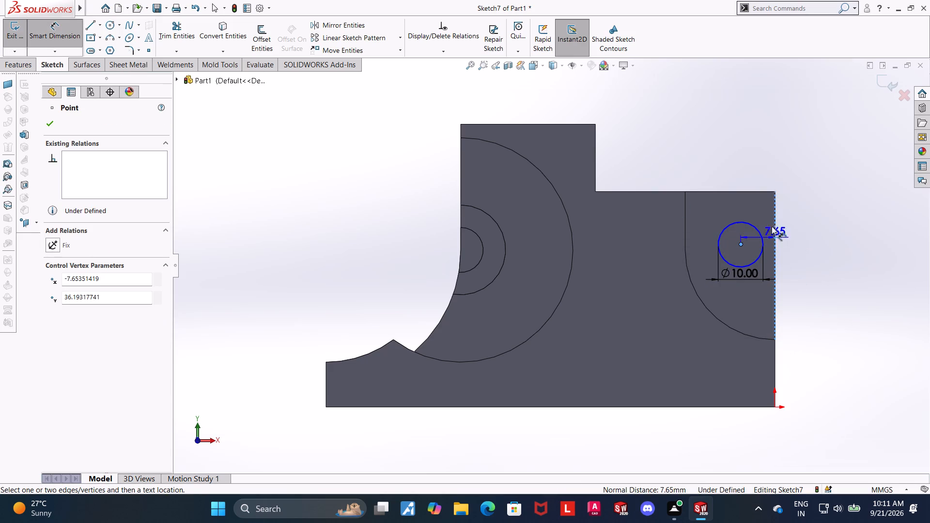
{"action": "left_click", "coordinate": [756, 163]}
{"action": "type", "text": "10"}
{"action": "key", "text": "Return"}
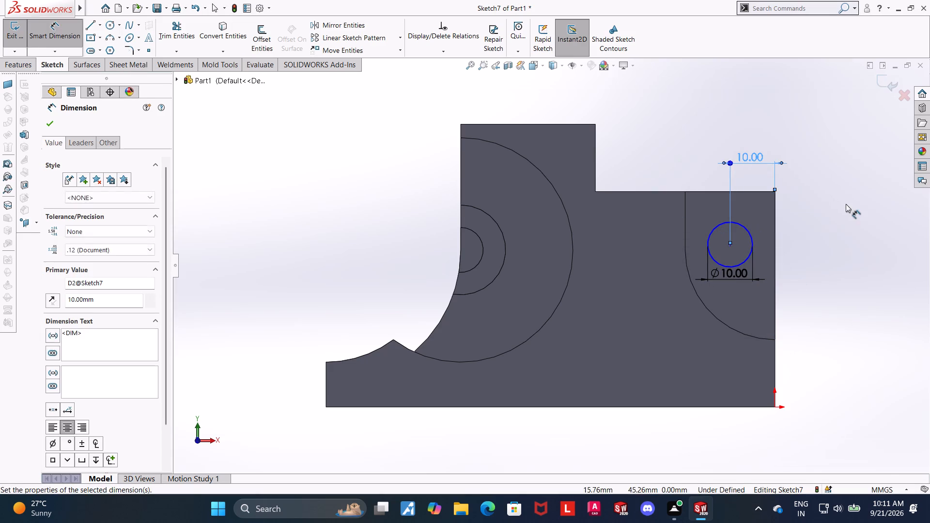
{"action": "key", "text": "Escape"}
{"action": "key", "text": "Escape"}
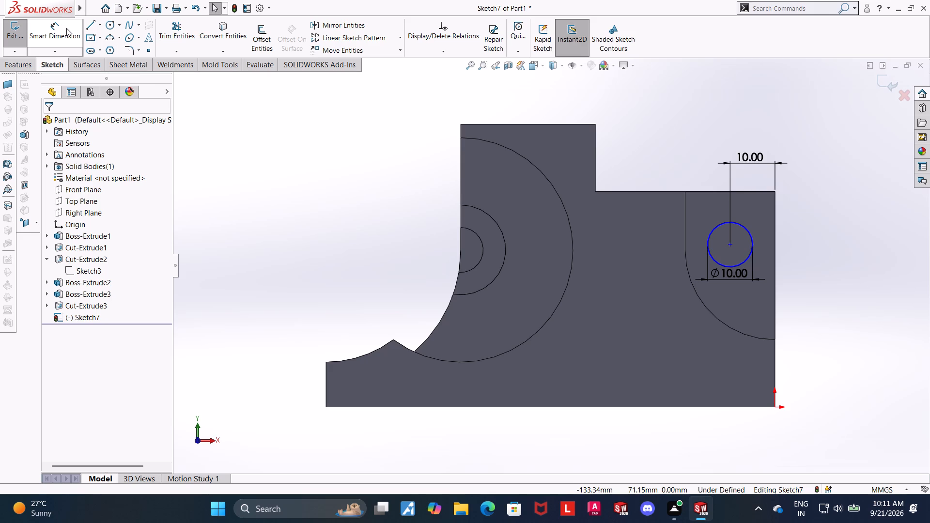
Make the circle's centre horizontal with the midpoint of the recessed face's right-hand vertical edge.
{"action": "left_click", "coordinate": [728, 243]}
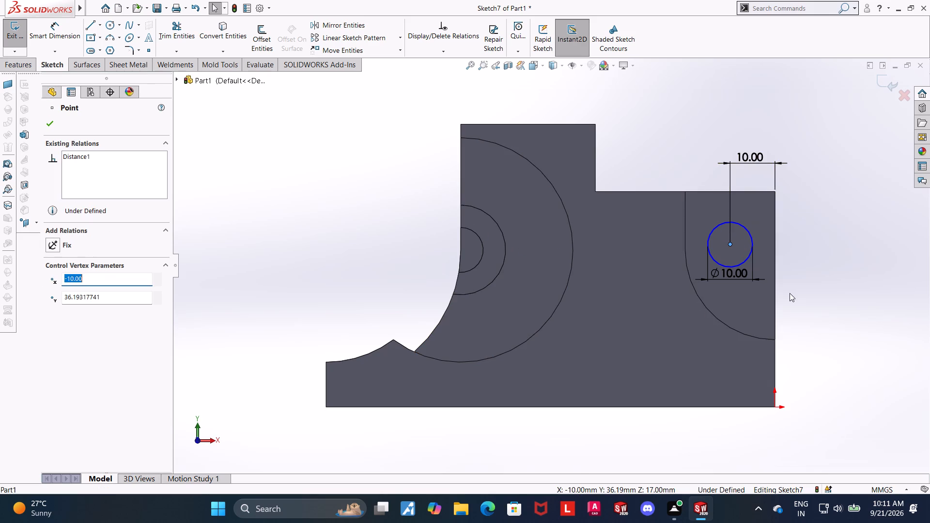
{"action": "left_click", "coordinate": [776, 264], "text": "ctrl"}
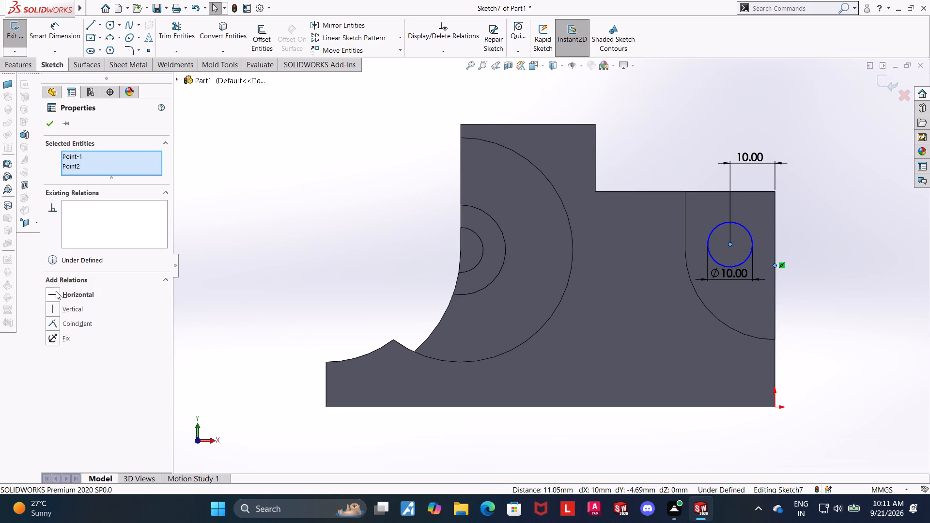
{"action": "left_click", "coordinate": [56, 291]}
{"action": "left_click", "coordinate": [46, 123]}
{"action": "left_click", "coordinate": [790, 222]}
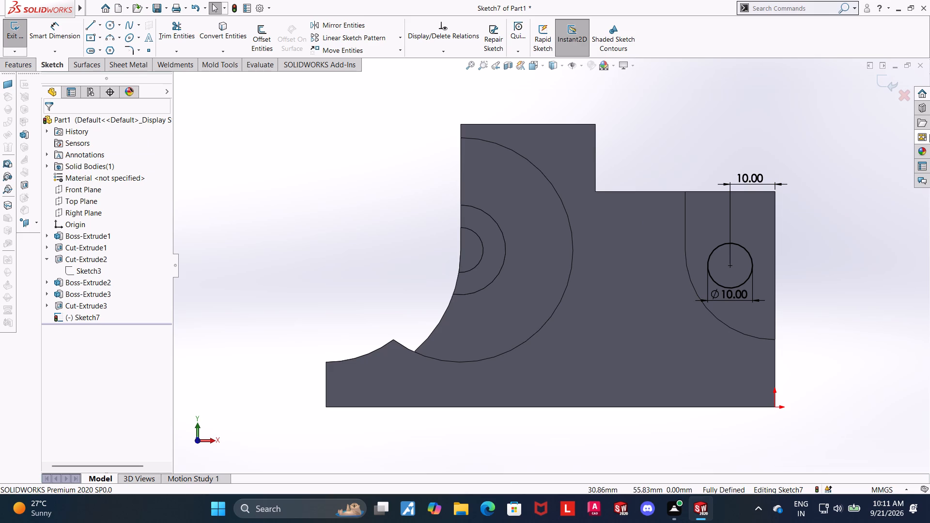
Exit the sketch and extrude-cut the 10 mm circle Through All to make the hole in the corner recess.
{"action": "left_click", "coordinate": [882, 76]}
{"action": "middle_click_drag", "start_coordinate": [808, 143], "coordinate": [826, 160]}
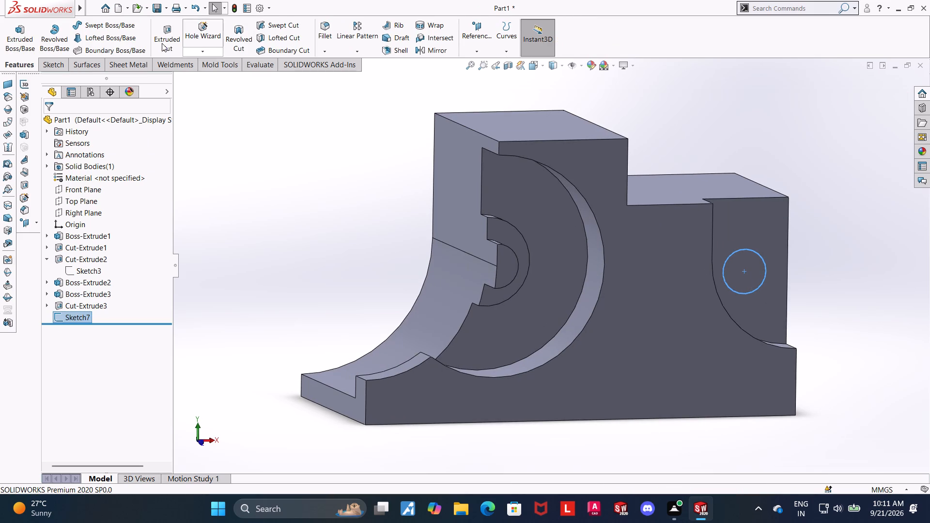
{"action": "left_click", "coordinate": [162, 43]}
{"action": "left_click", "coordinate": [88, 193]}
{"action": "left_click", "coordinate": [87, 209]}
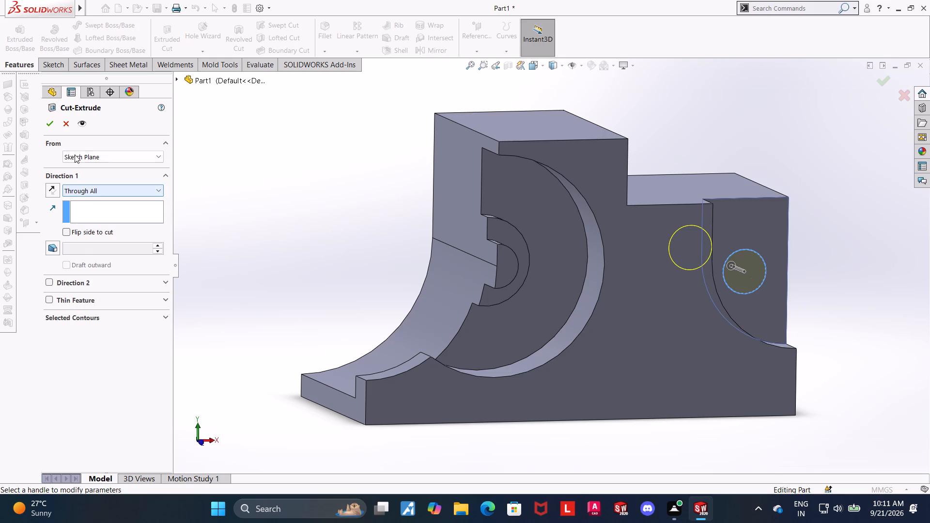
{"action": "left_click", "coordinate": [55, 123]}
{"action": "left_click", "coordinate": [254, 243]}
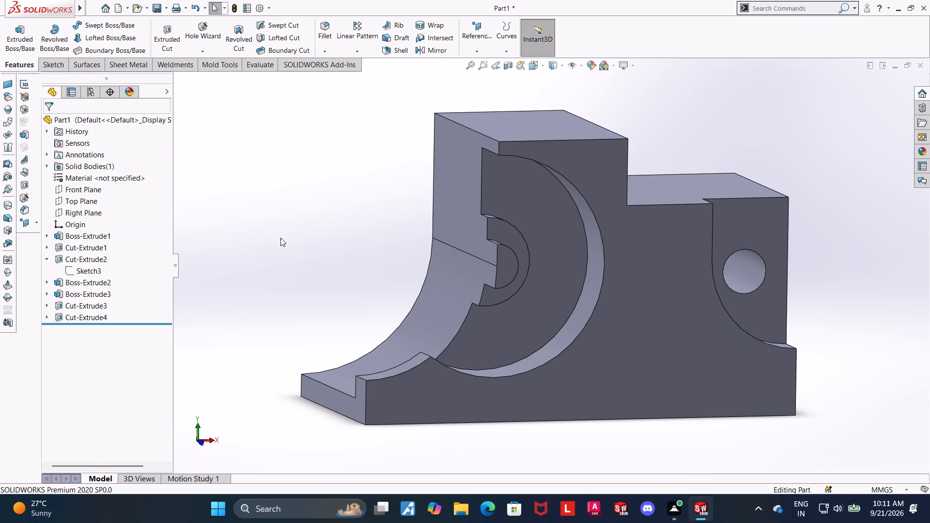
Start a sketch on the block's front face and draw a closed line, tangent arc, line profile with a base about 33 mm long on the bottom edge.
{"action": "scroll", "coordinate": [287, 242], "scroll_direction": "up", "scroll_amount": 4}
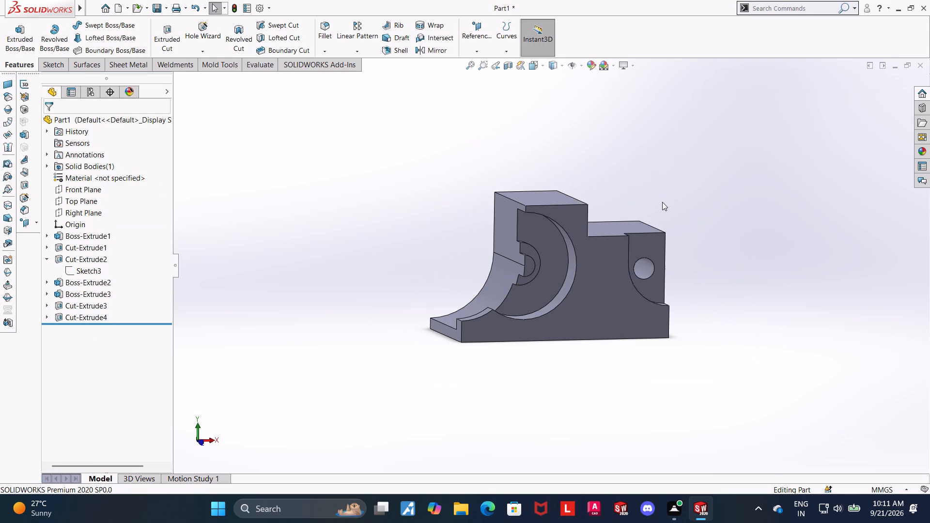
{"action": "left_click", "coordinate": [630, 328]}
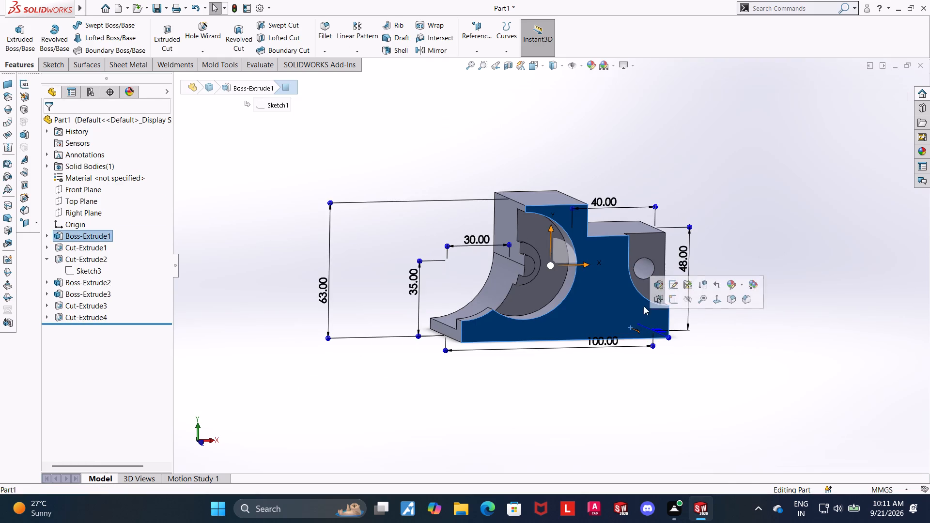
{"action": "left_click", "coordinate": [671, 299]}
{"action": "left_click", "coordinate": [88, 329]}
{"action": "left_click", "coordinate": [114, 319]}
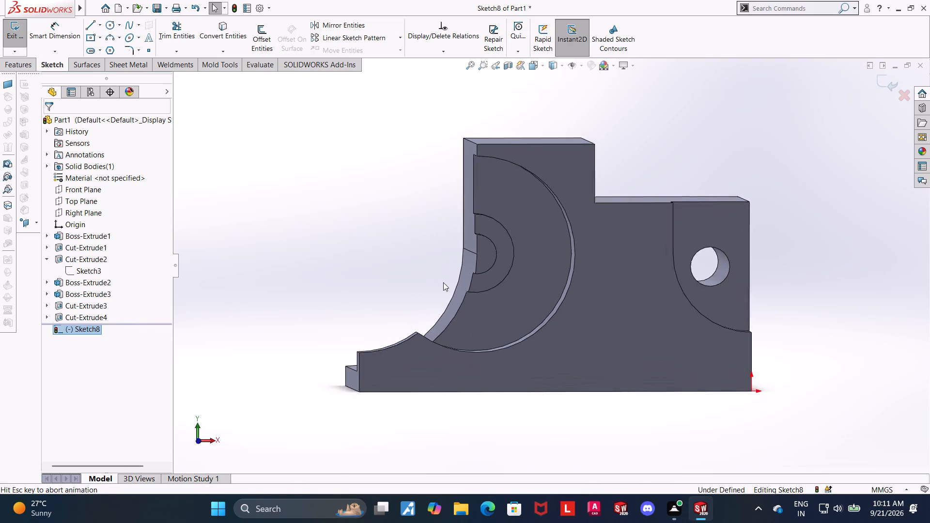
{"action": "left_click", "coordinate": [92, 23]}
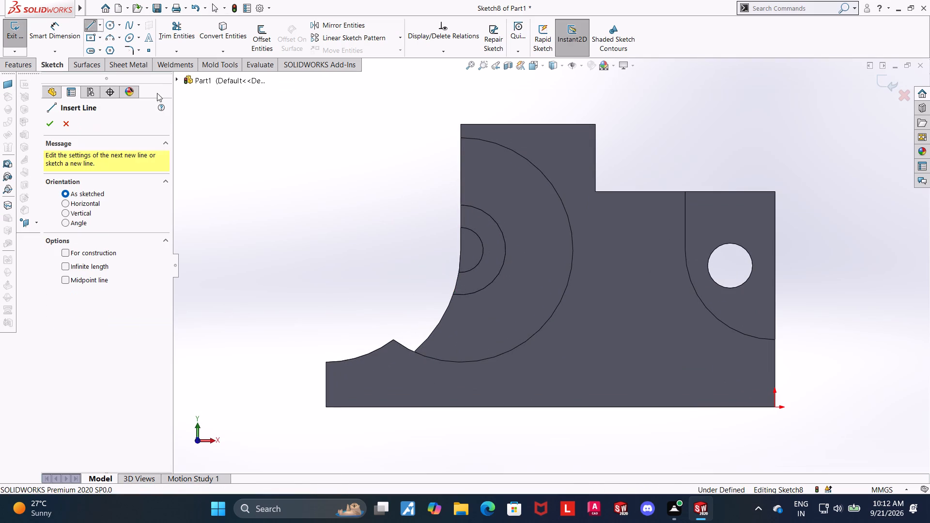
{"action": "left_click", "coordinate": [574, 406]}
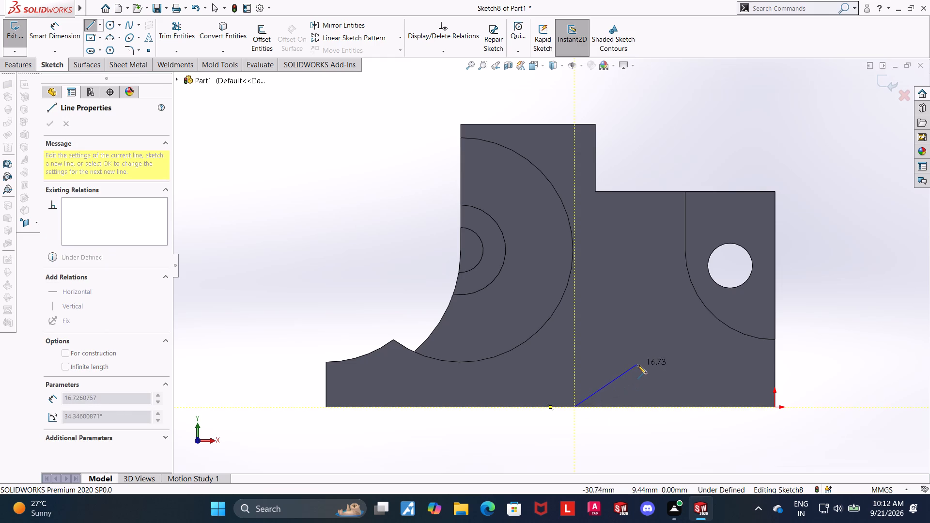
{"action": "left_click", "coordinate": [637, 364]}
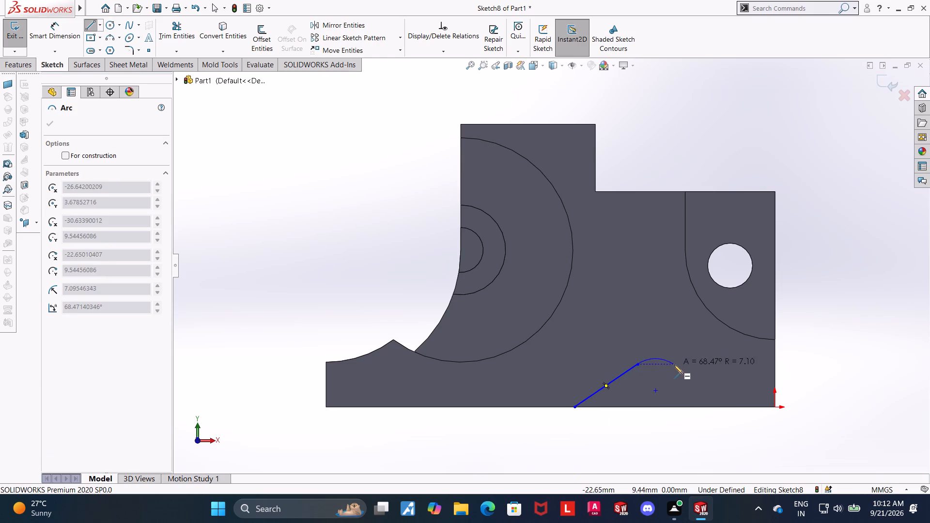
{"action": "left_click", "coordinate": [681, 368]}
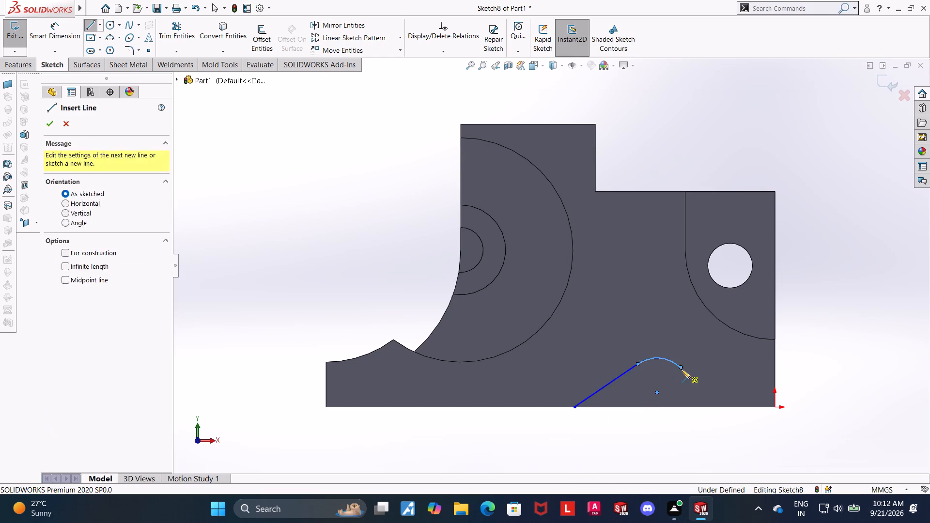
{"action": "left_click", "coordinate": [723, 407]}
{"action": "left_click", "coordinate": [574, 410]}
{"action": "key", "text": "Escape"}
{"action": "key", "text": "Escape"}
{"action": "key", "text": "Escape"}
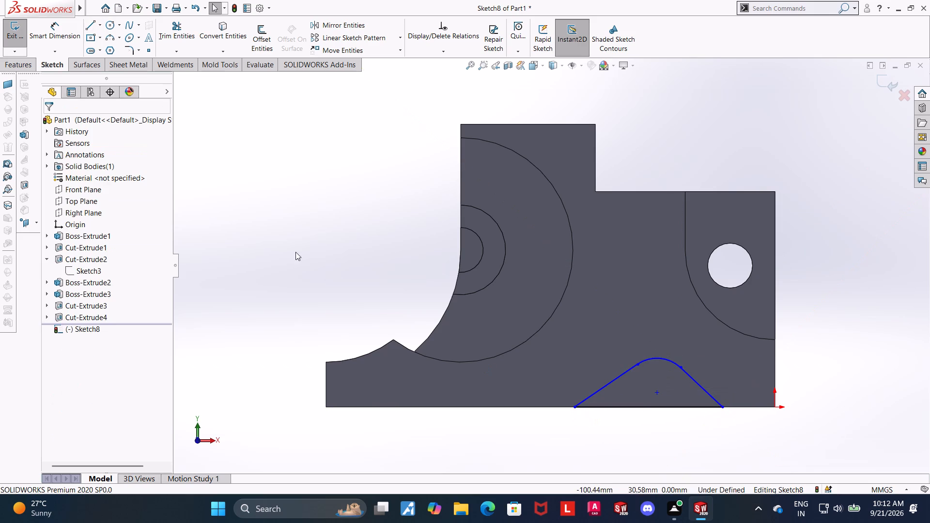
{"action": "key", "text": "Escape"}
Dimension the length of the profile's horizontal base line as 40 mm.
{"action": "left_click", "coordinate": [57, 32]}
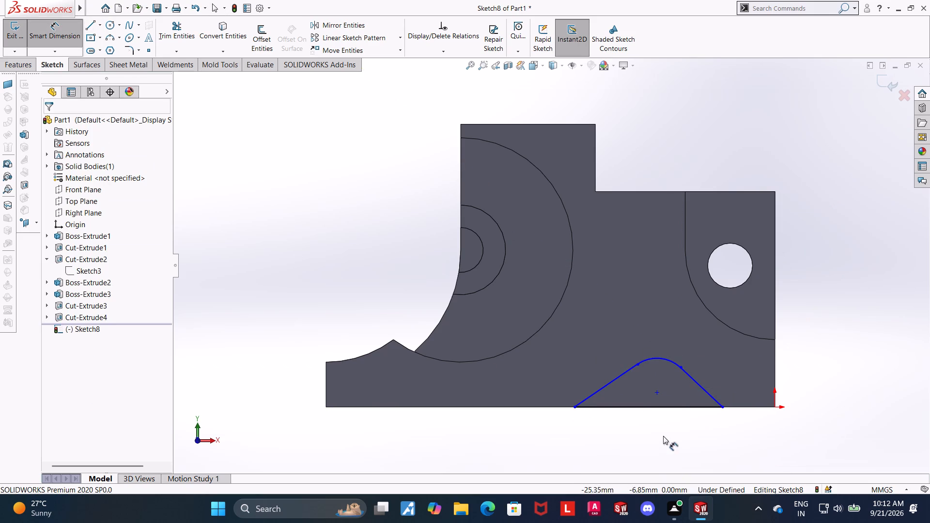
{"action": "left_click", "coordinate": [663, 408]}
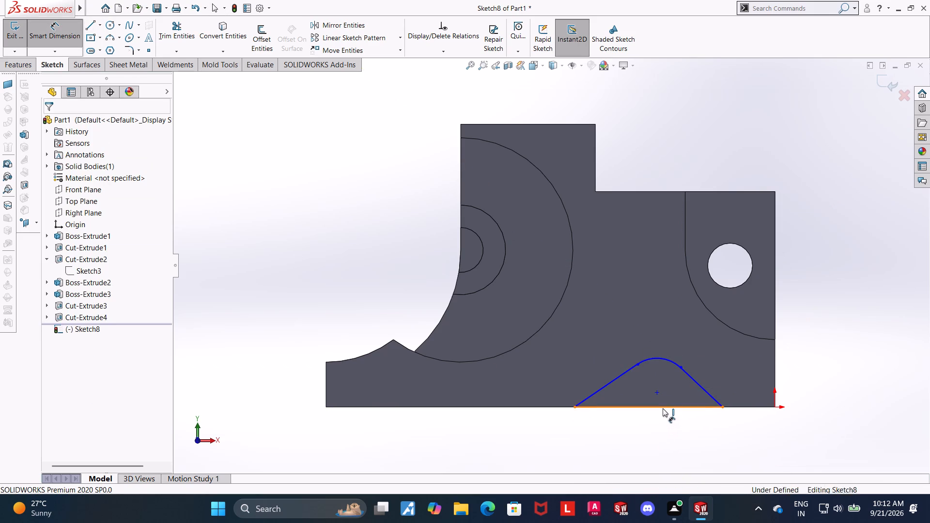
{"action": "left_click", "coordinate": [653, 433]}
{"action": "type", "text": "40"}
{"action": "key", "text": "Return"}
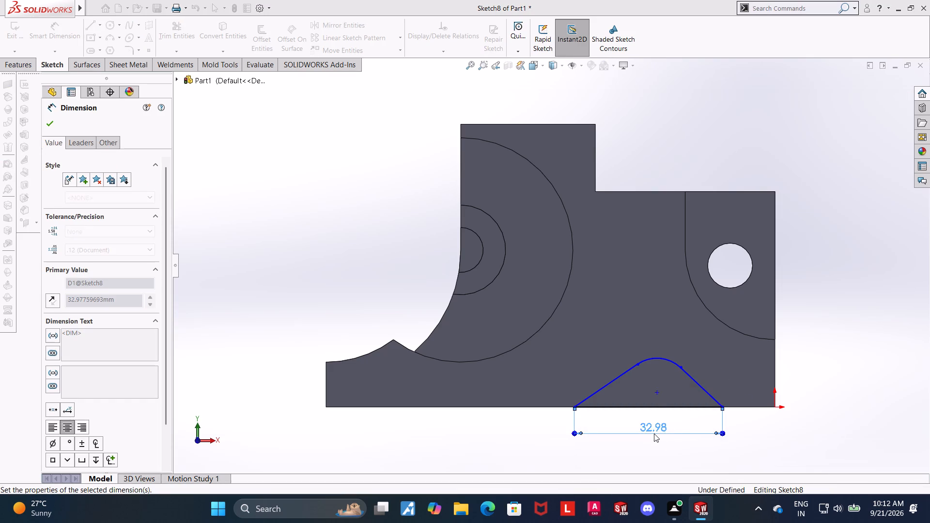
{"action": "key", "text": "Escape"}
{"action": "key", "text": "Escape"}
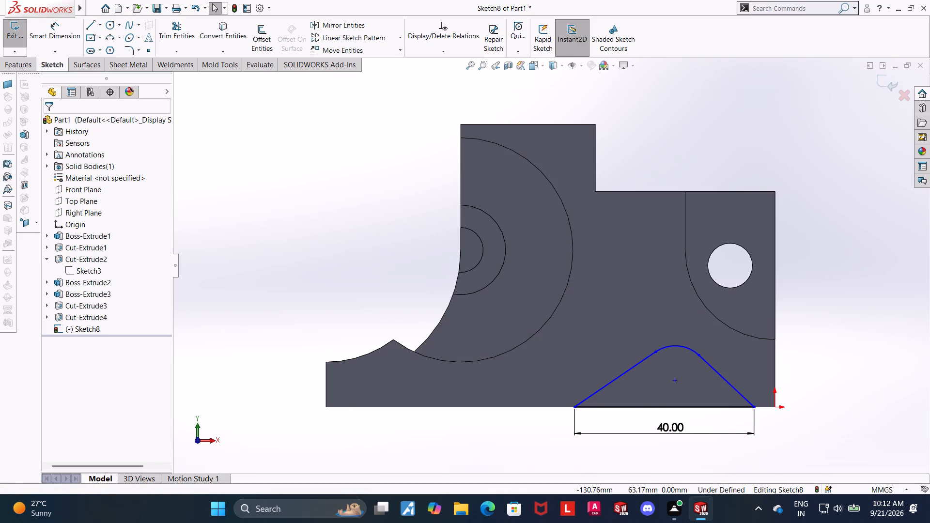
Dimension the distance from the base line's right-hand endpoint to the origin as 15 mm.
{"action": "left_click", "coordinate": [44, 24]}
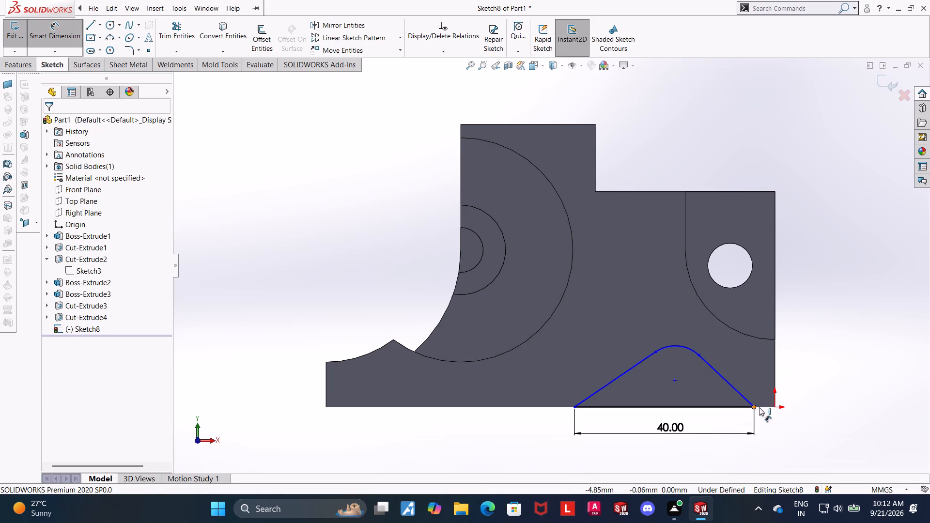
{"action": "left_click", "coordinate": [753, 407]}
{"action": "left_click", "coordinate": [775, 408]}
{"action": "left_click", "coordinate": [766, 431]}
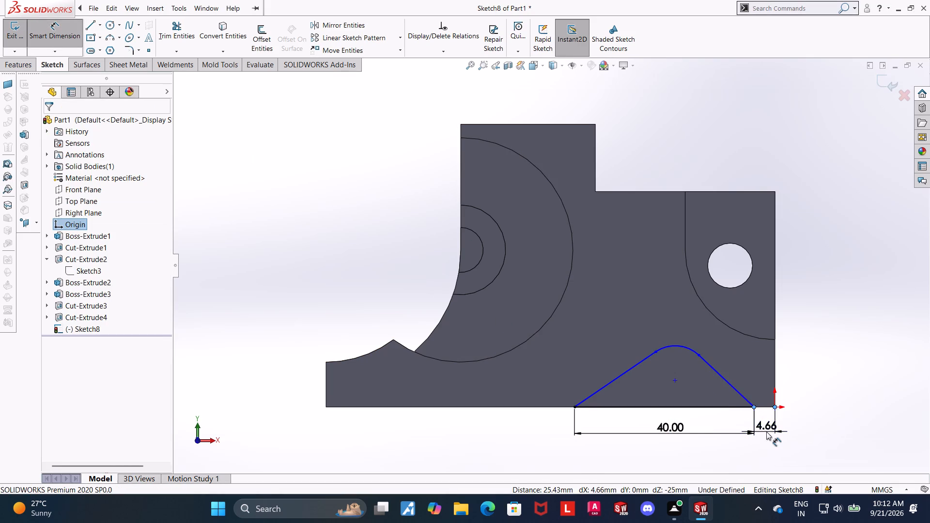
{"action": "type", "text": "15"}
{"action": "key", "text": "Return"}
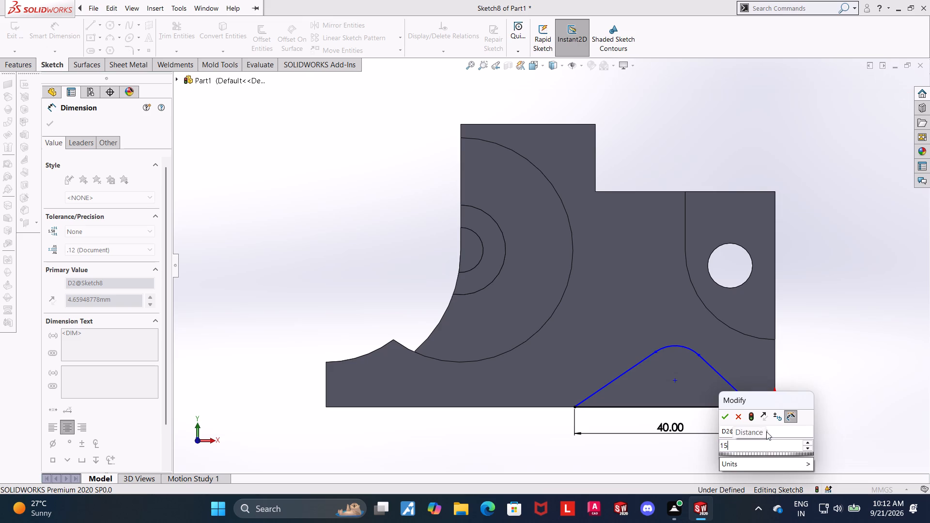
{"action": "key", "text": "Escape"}
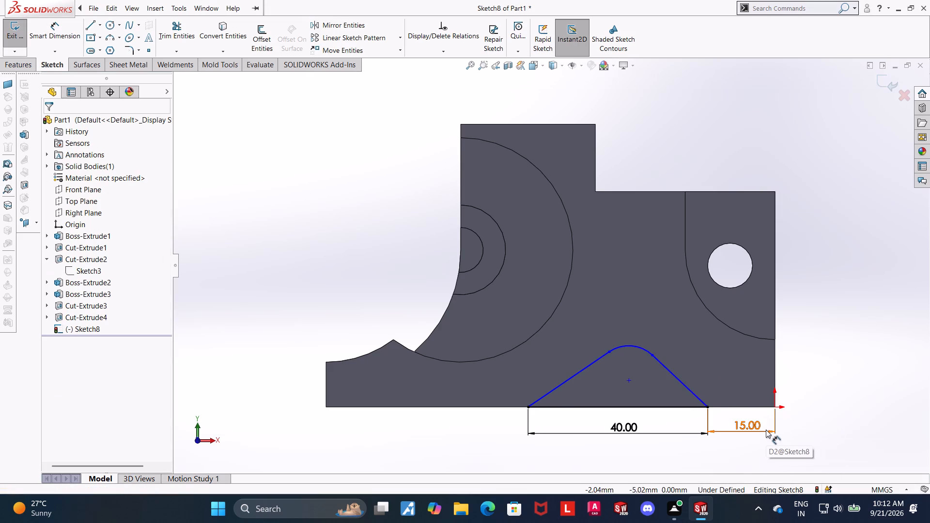
{"action": "key", "text": "Escape"}
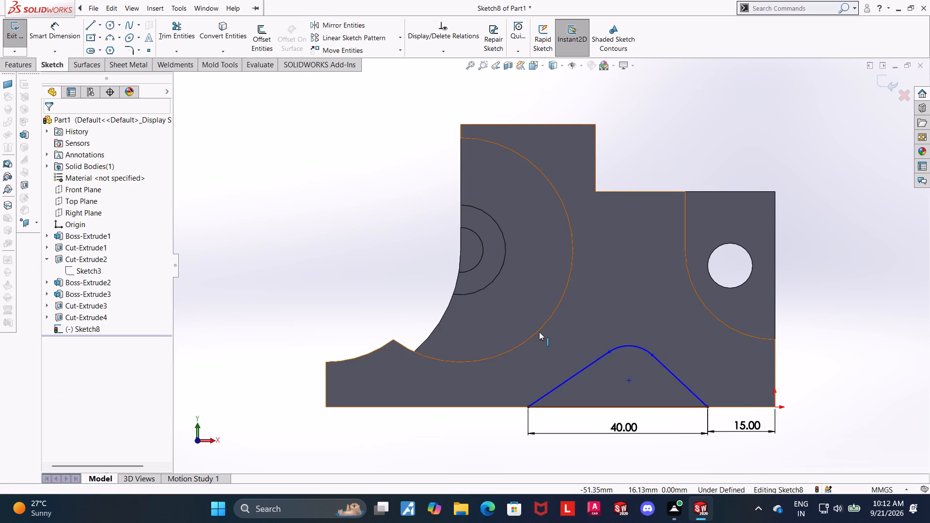
Dimension the radius of the profile's top arc as 10 mm.
{"action": "left_click", "coordinate": [32, 29]}
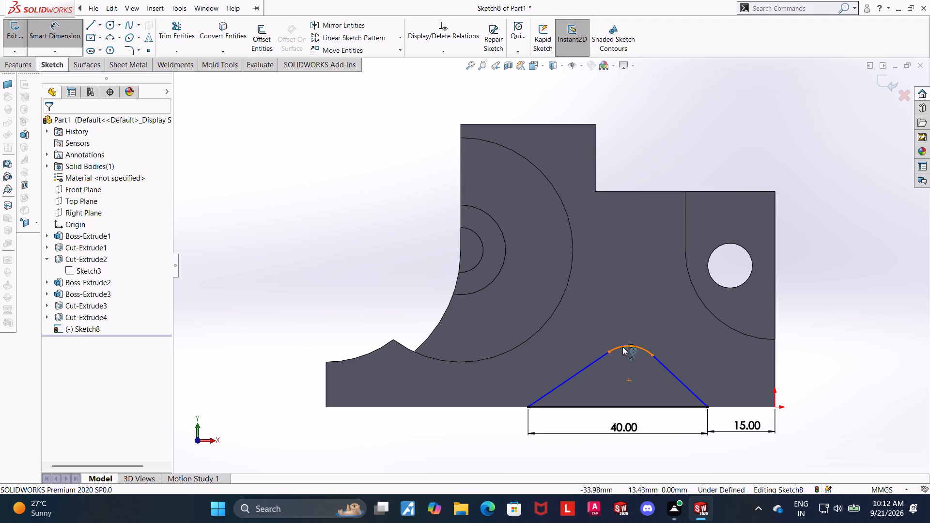
{"action": "left_click", "coordinate": [622, 347]}
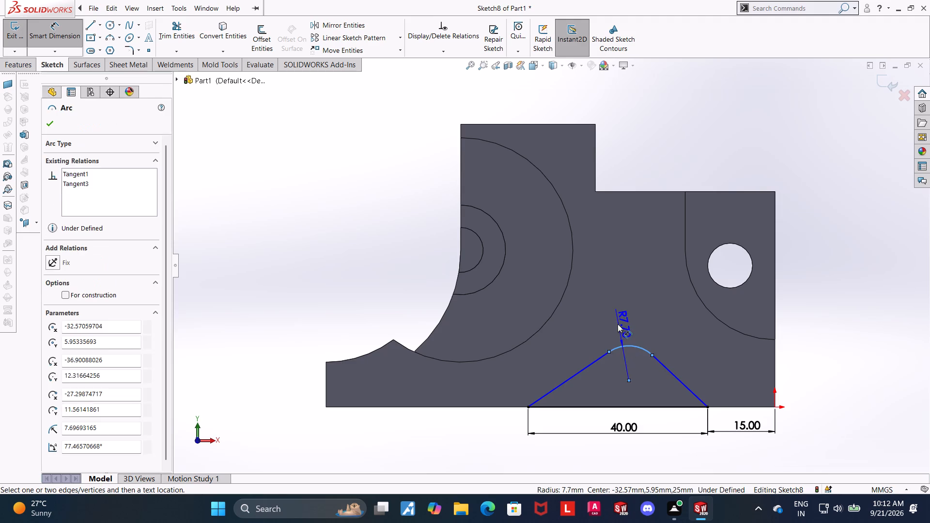
{"action": "left_click", "coordinate": [618, 324]}
{"action": "key", "text": "1"}
{"action": "key", "text": "0"}
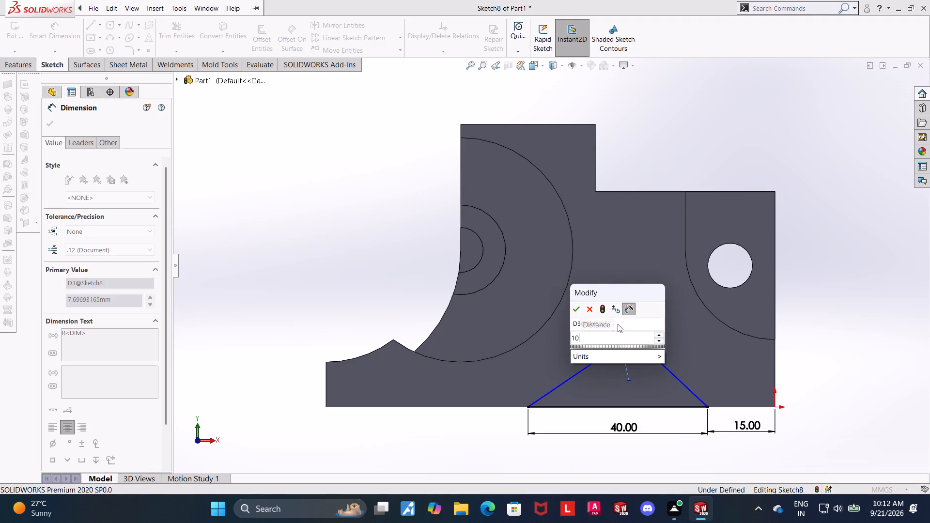
{"action": "key", "text": "Return"}
{"action": "key", "text": "Escape"}
{"action": "key", "text": "Escape"}
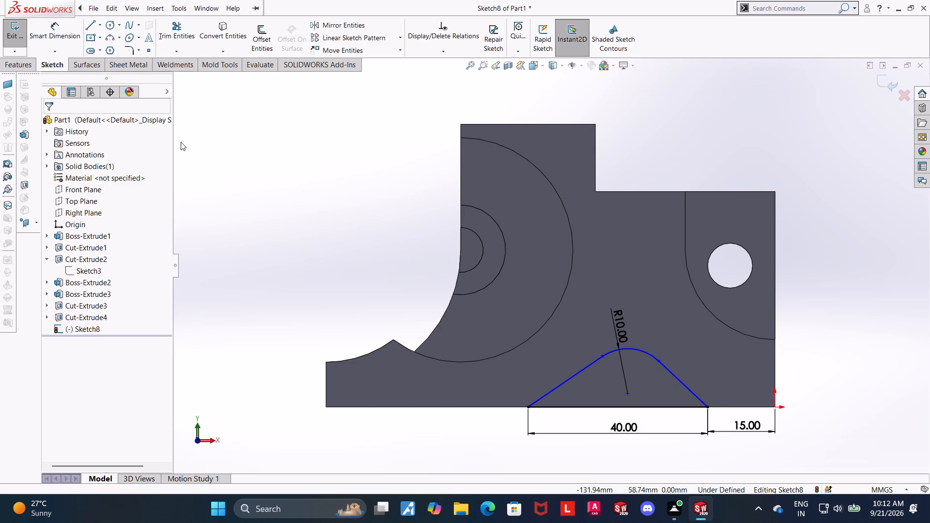
Dimension the angle between the profile's left sloping line and its base line as 20 degrees.
{"action": "left_click", "coordinate": [72, 28]}
{"action": "left_click", "coordinate": [558, 385]}
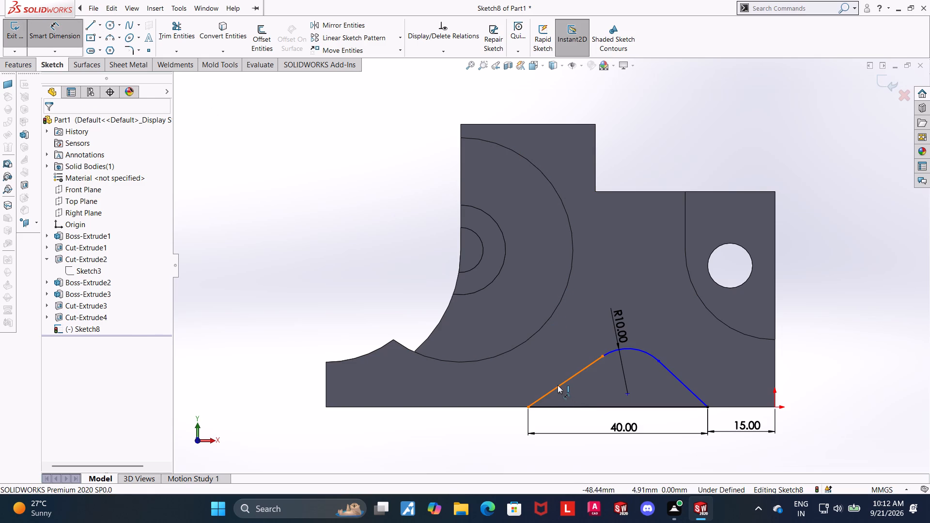
{"action": "left_click", "coordinate": [567, 408]}
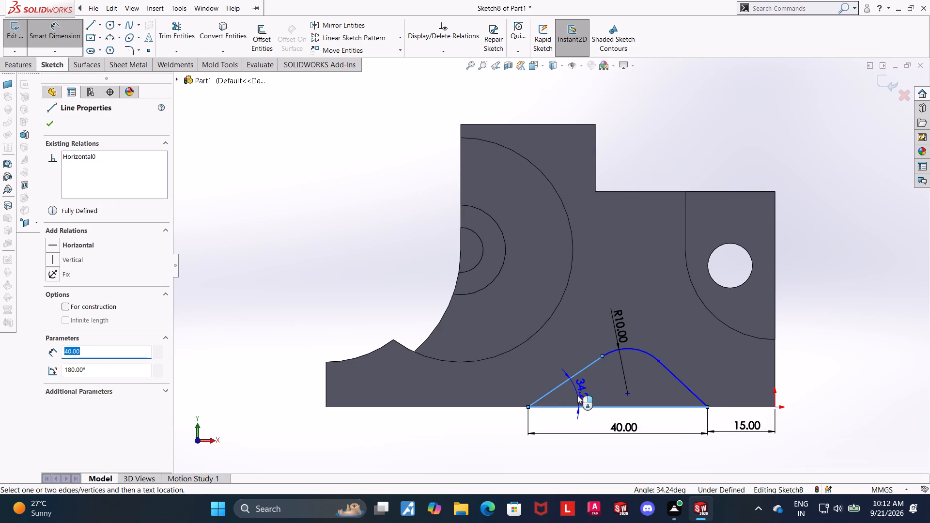
{"action": "left_click", "coordinate": [577, 395]}
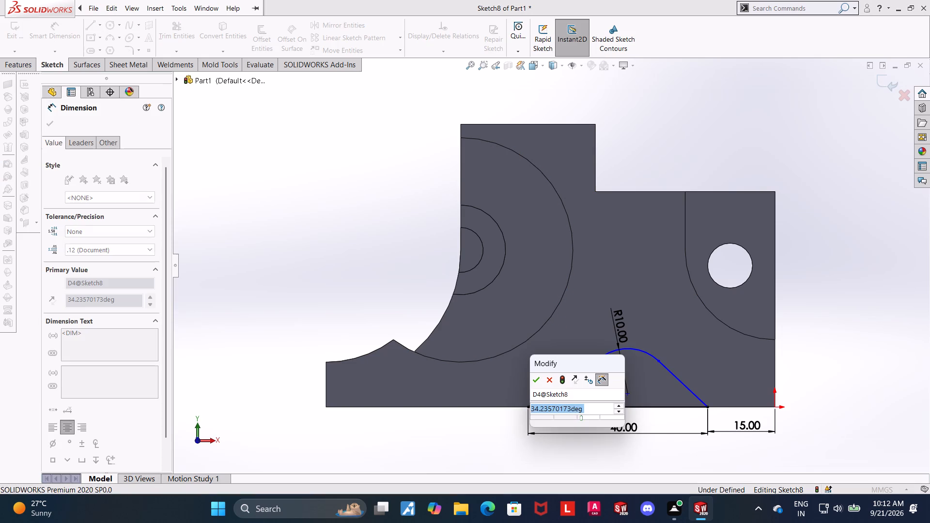
{"action": "type", "text": "20"}
{"action": "key", "text": "Return"}
{"action": "key", "text": "Escape"}
{"action": "key", "text": "Escape"}
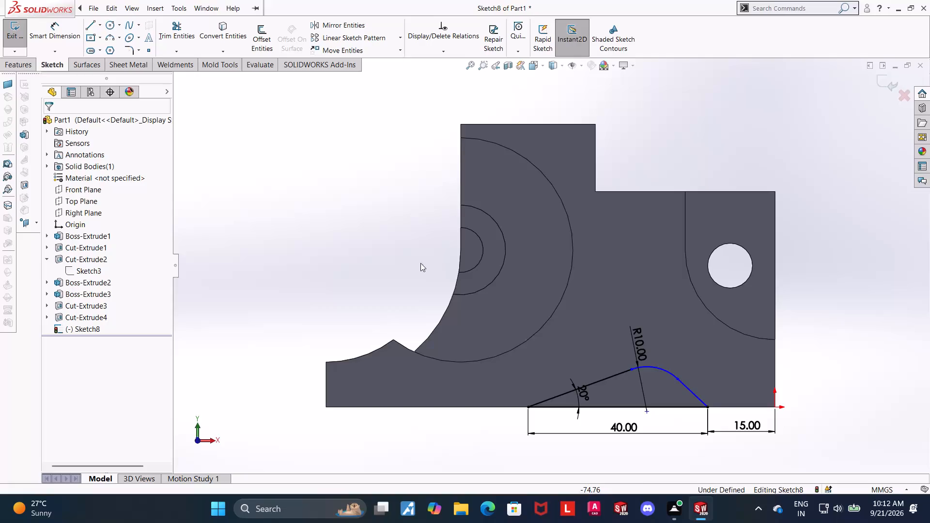
Dimension the angle between the profile's right sloping line and its base line as 45 degrees, and exit the sketch.
{"action": "left_click", "coordinate": [62, 39]}
{"action": "left_click", "coordinate": [692, 393]}
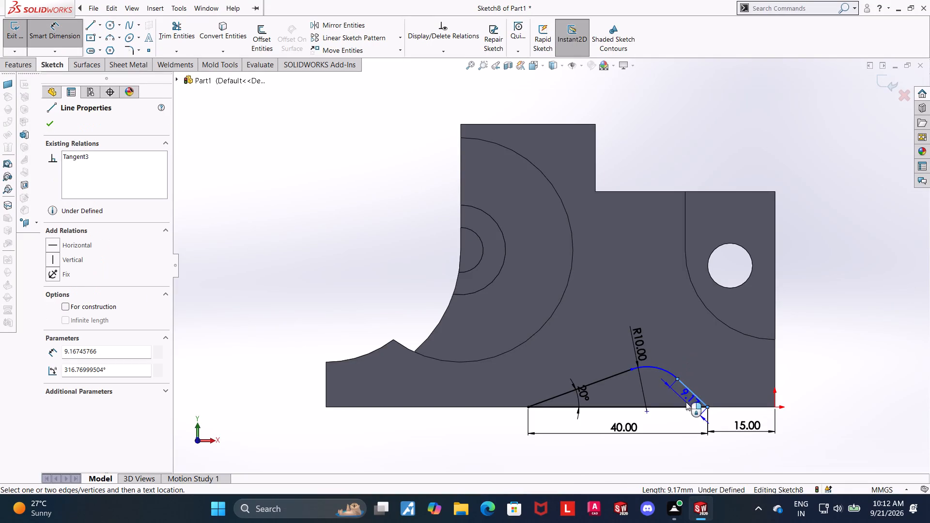
{"action": "left_click", "coordinate": [684, 404]}
{"action": "left_click", "coordinate": [664, 391]}
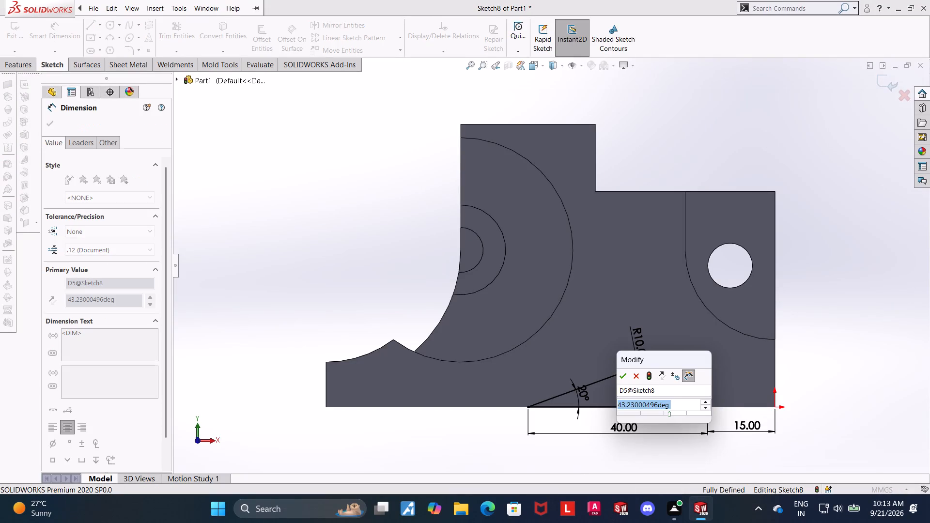
{"action": "type", "text": "45"}
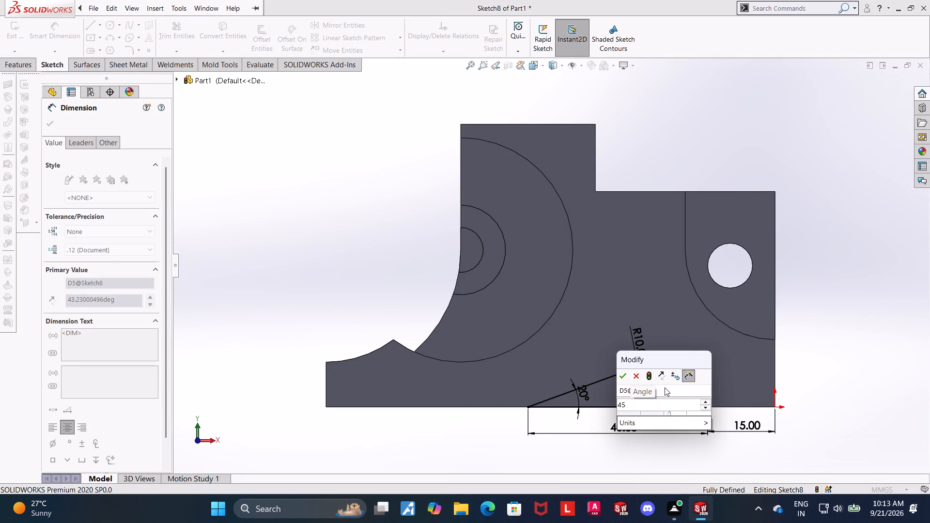
{"action": "key", "text": "Return"}
{"action": "key", "text": "Escape"}
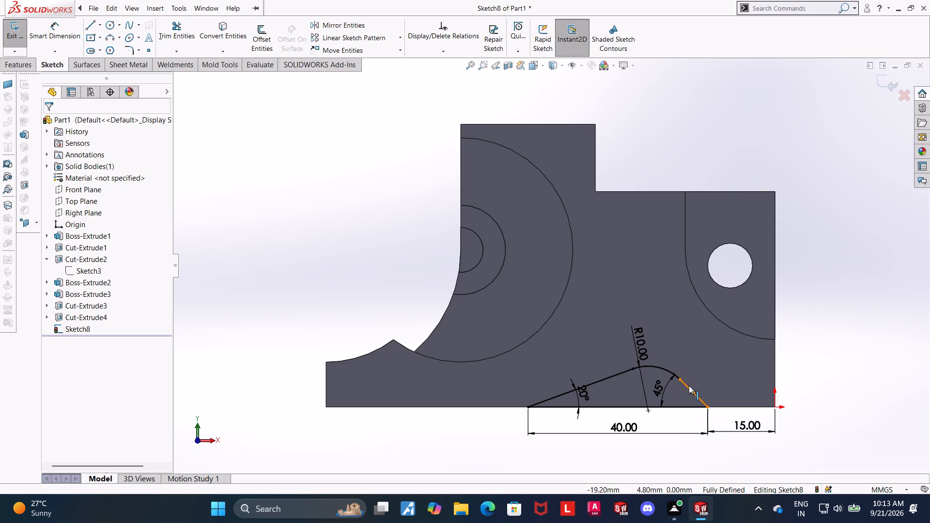
{"action": "left_click", "coordinate": [880, 83]}
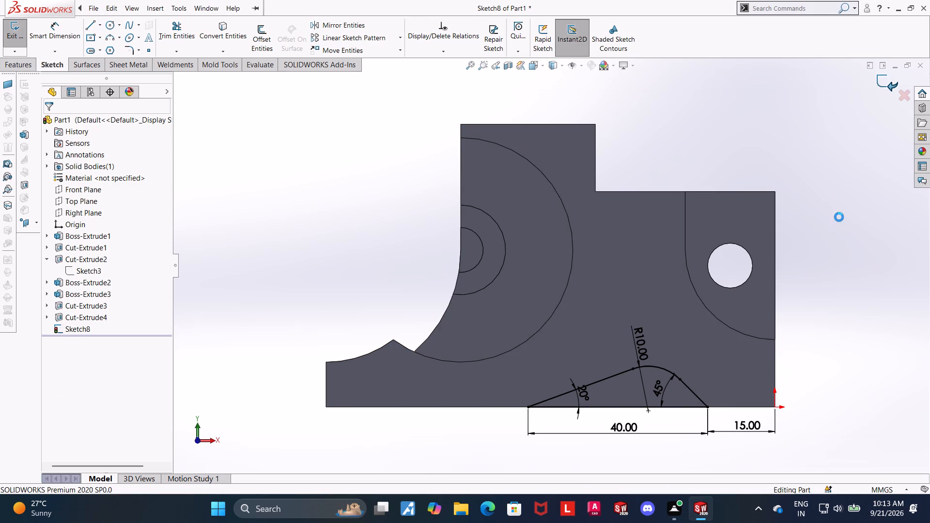
Cut the R10-topped base profile sketch through the whole block with an Extruded Cut set to Through All.
{"action": "middle_click_drag", "start_coordinate": [852, 224], "coordinate": [868, 230]}
{"action": "scroll", "coordinate": [740, 313], "scroll_direction": "up", "scroll_amount": 2}
{"action": "scroll", "coordinate": [768, 328], "scroll_direction": "down", "scroll_amount": 1}
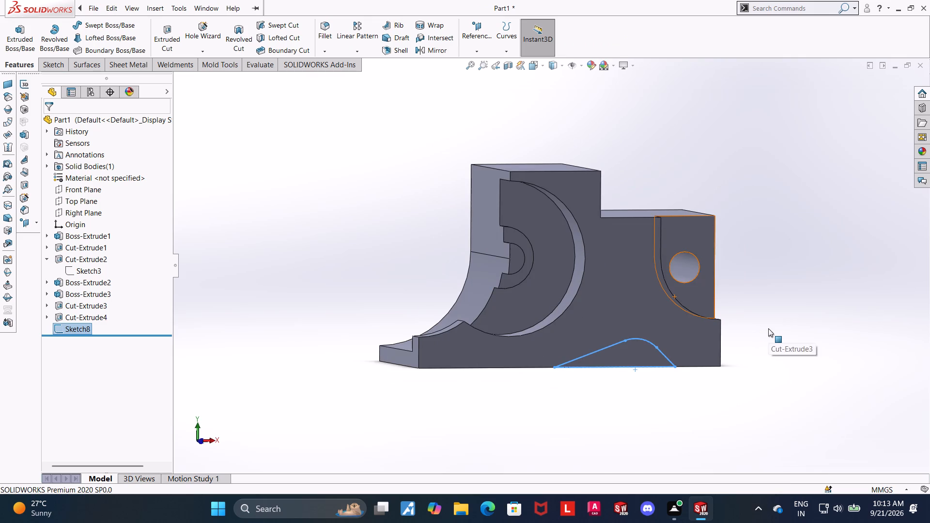
{"action": "left_click", "coordinate": [166, 20]}
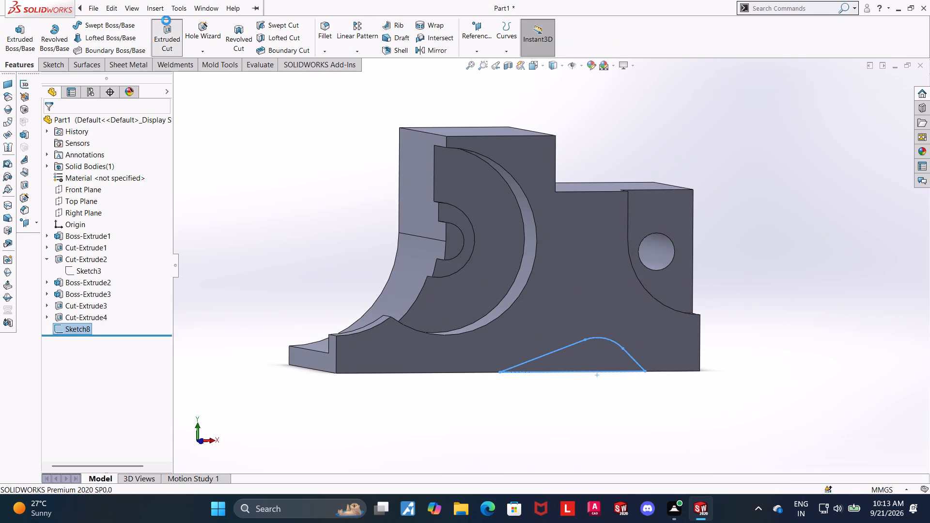
{"action": "middle_click_drag", "start_coordinate": [236, 189], "coordinate": [249, 198]}
{"action": "left_click", "coordinate": [87, 190]}
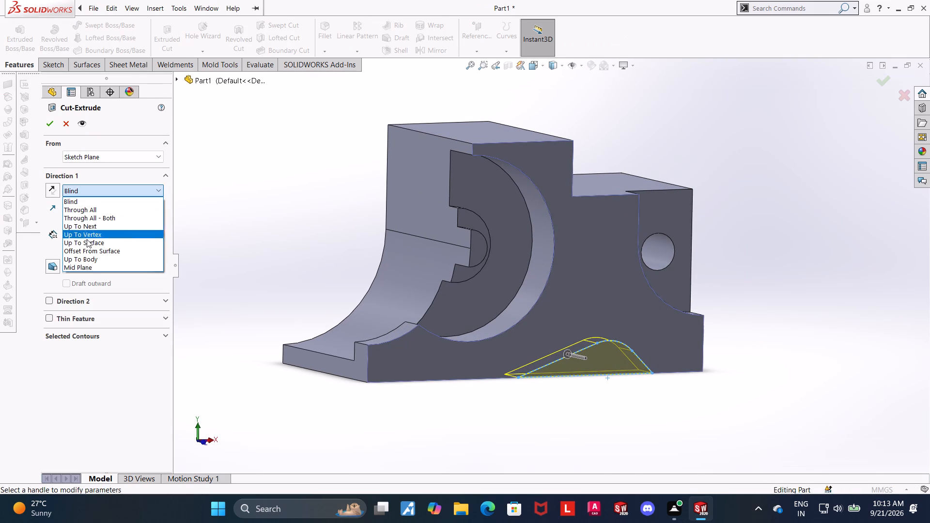
{"action": "left_click", "coordinate": [88, 210]}
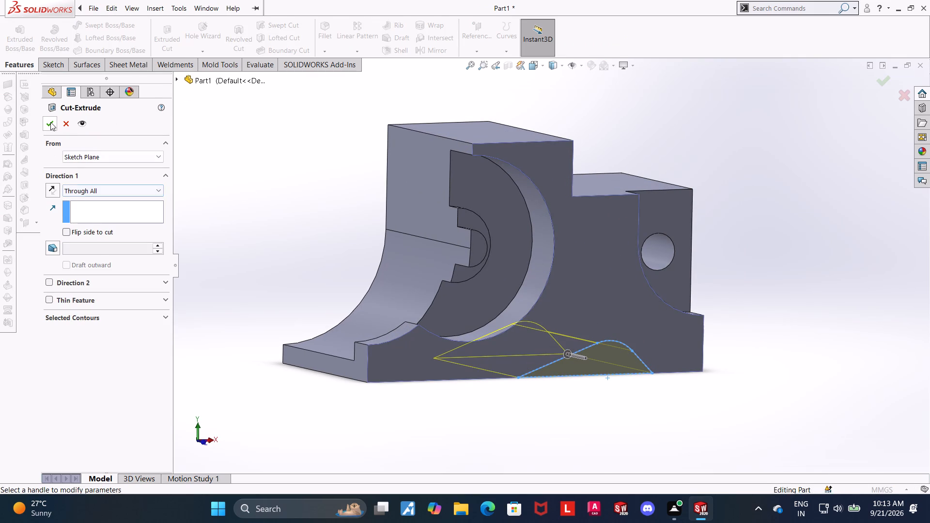
{"action": "left_click", "coordinate": [50, 122]}
{"action": "left_click", "coordinate": [411, 400]}
Examine the new base cut and the rest of the block from the back, front and sides.
{"action": "scroll", "coordinate": [419, 412], "scroll_direction": "up", "scroll_amount": 1}
{"action": "middle_click_drag", "start_coordinate": [475, 398], "coordinate": [623, 399]}
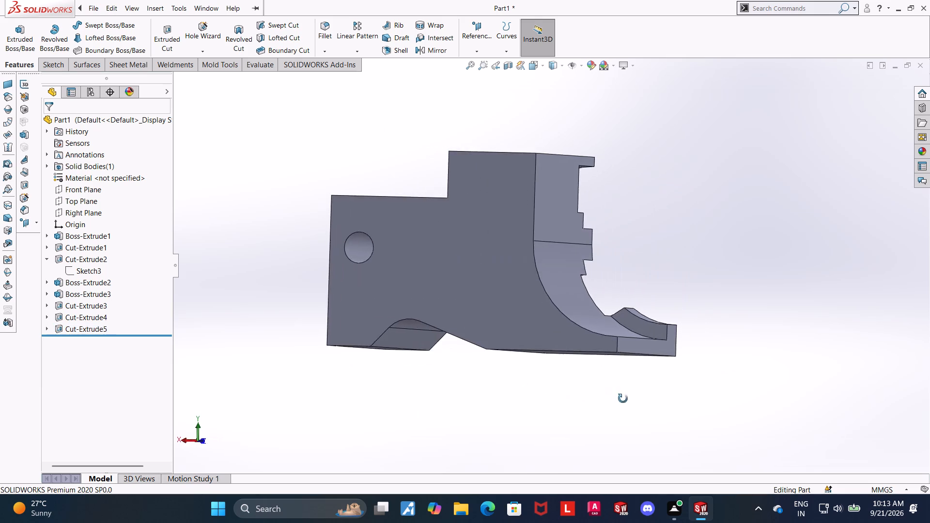
{"action": "middle_click_drag", "start_coordinate": [623, 399], "coordinate": [641, 403]}
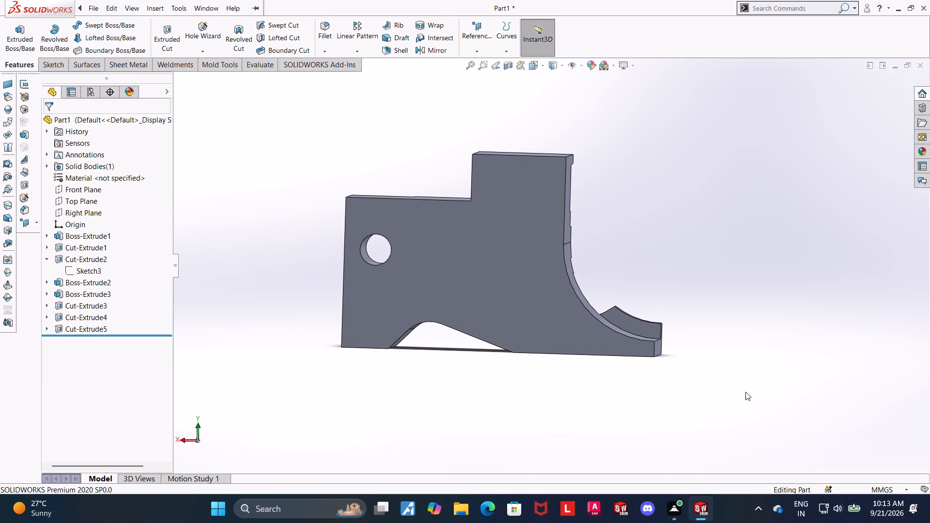
{"action": "middle_click_drag", "start_coordinate": [639, 413], "coordinate": [805, 414]}
{"action": "middle_click_drag", "start_coordinate": [620, 352], "coordinate": [676, 407]}
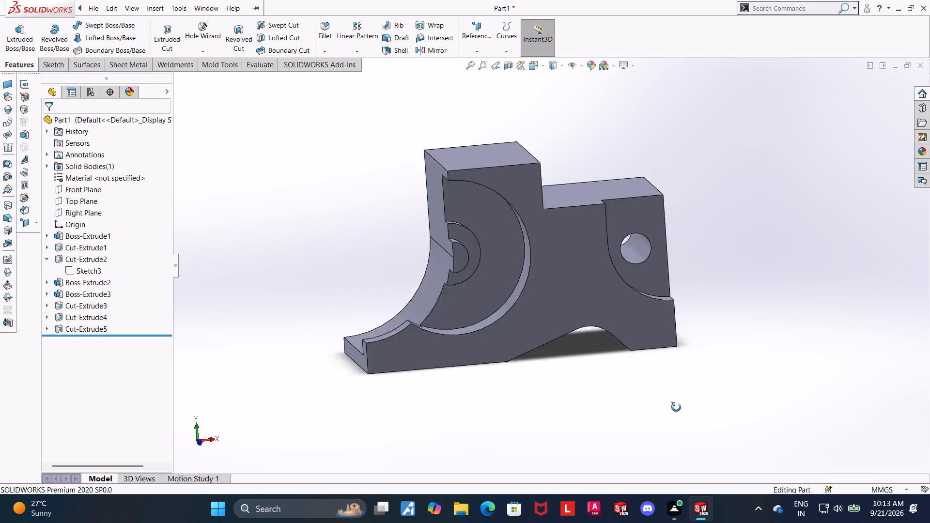
{"action": "middle_click_drag", "start_coordinate": [676, 407], "coordinate": [704, 431]}
{"action": "scroll", "coordinate": [553, 313], "scroll_direction": "up", "scroll_amount": 2}
{"action": "scroll", "coordinate": [571, 212], "scroll_direction": "down", "scroll_amount": 2}
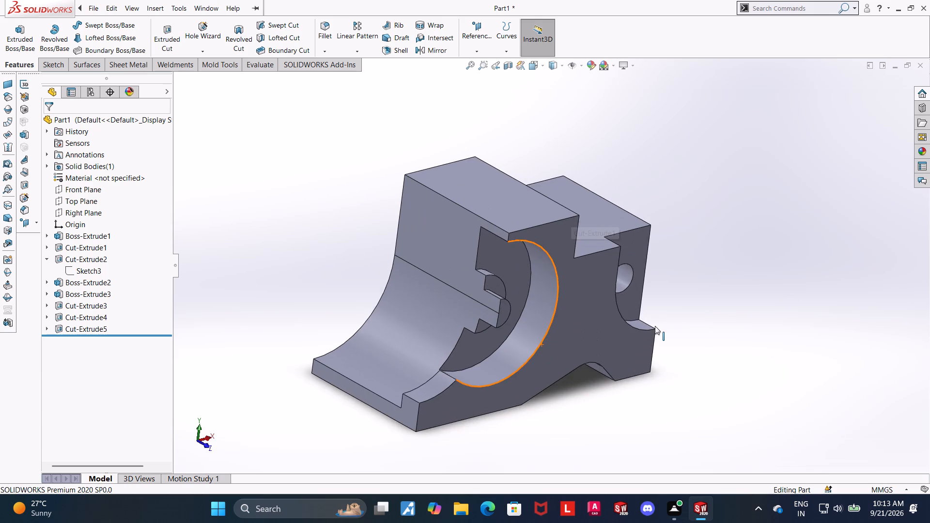
{"action": "scroll", "coordinate": [655, 326], "scroll_direction": "up", "scroll_amount": 2}
{"action": "scroll", "coordinate": [526, 246], "scroll_direction": "down", "scroll_amount": 3}
Start a sketch on the top face of the block's tallest step and draw a circle about 12.8 mm in diameter.
{"action": "middle_click_drag", "start_coordinate": [522, 270], "coordinate": [561, 296]}
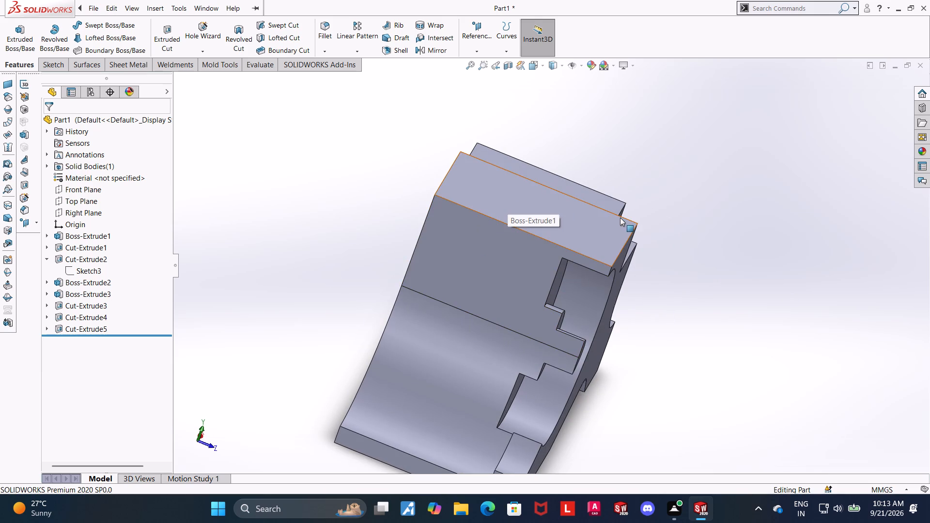
{"action": "scroll", "coordinate": [620, 217], "scroll_direction": "up", "scroll_amount": 2}
{"action": "scroll", "coordinate": [509, 163], "scroll_direction": "down", "scroll_amount": 4}
{"action": "left_click", "coordinate": [527, 274]}
{"action": "left_click", "coordinate": [567, 245]}
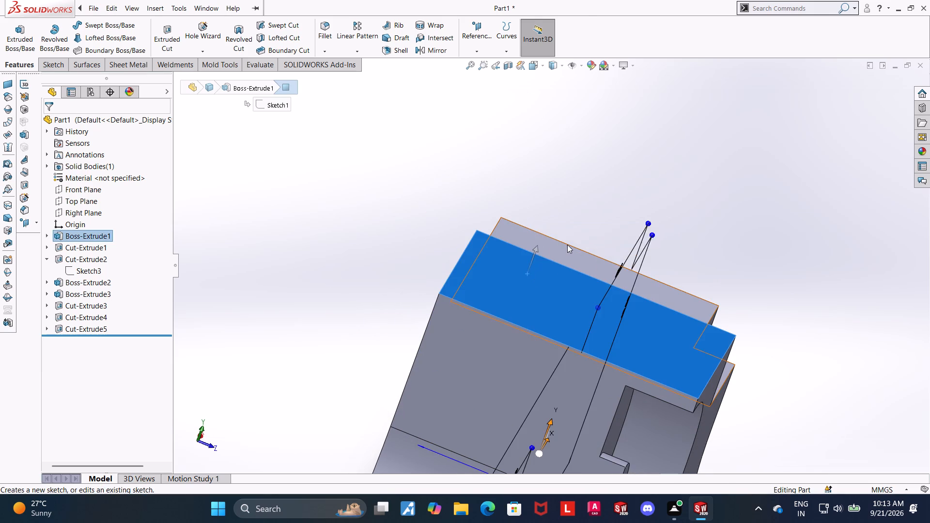
{"action": "left_click", "coordinate": [96, 338]}
{"action": "left_click", "coordinate": [123, 323]}
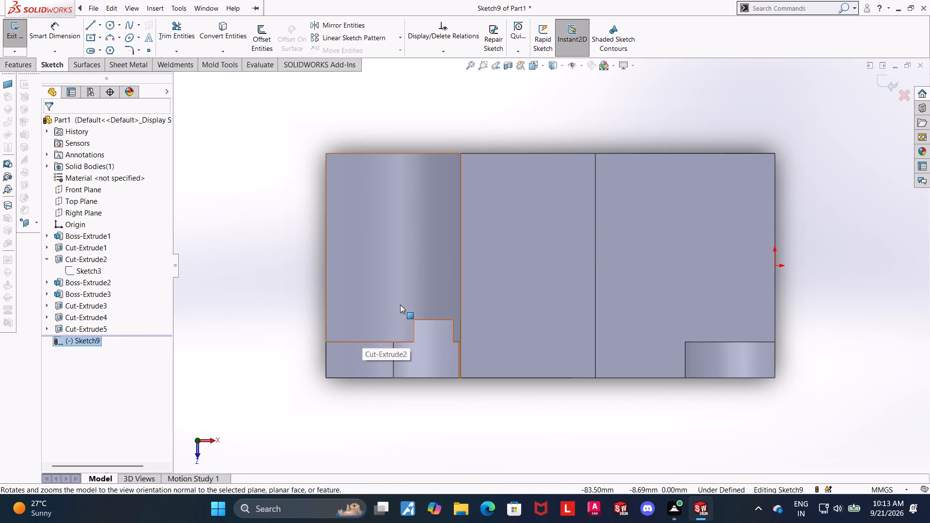
{"action": "left_click", "coordinate": [111, 22]}
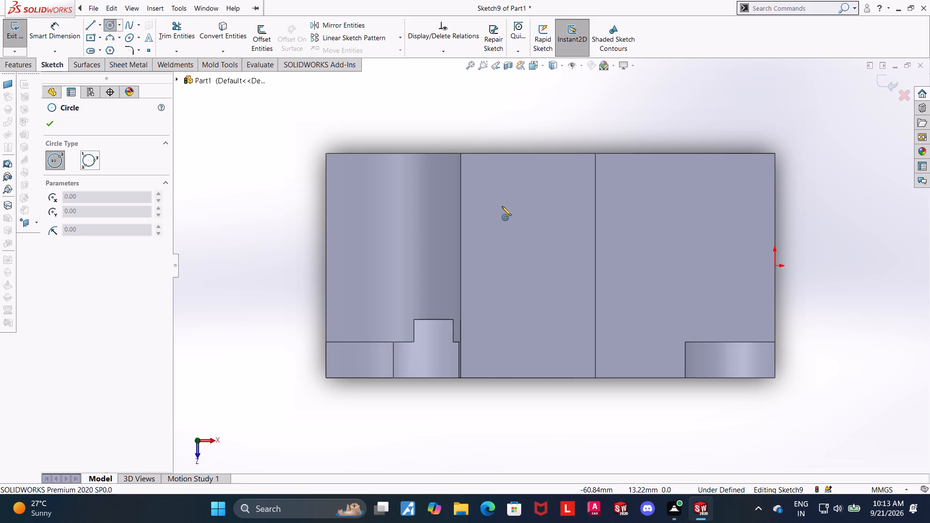
{"action": "left_click", "coordinate": [502, 206]}
{"action": "left_click", "coordinate": [528, 196]}
{"action": "key", "text": "Escape"}
{"action": "key", "text": "Escape"}
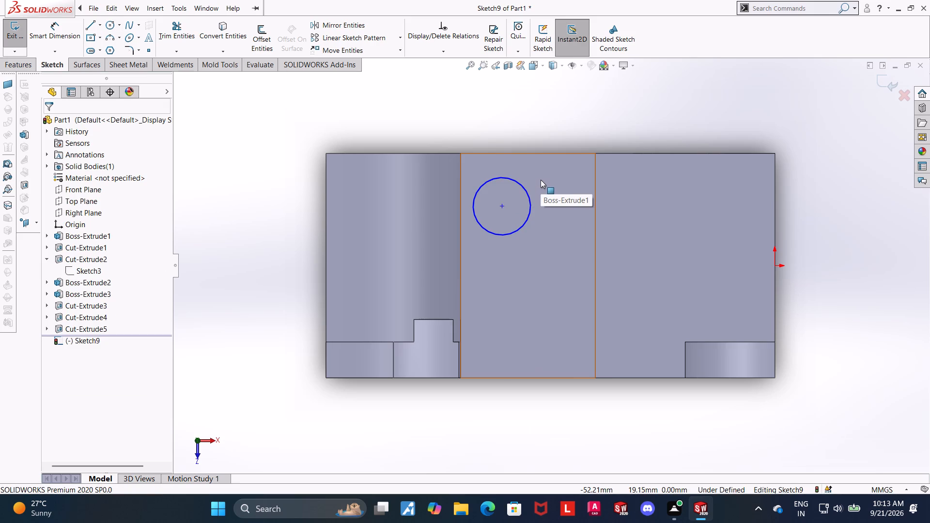
Dimension the circle's diameter as 10 mm.
{"action": "left_click", "coordinate": [60, 27]}
{"action": "left_click", "coordinate": [527, 219]}
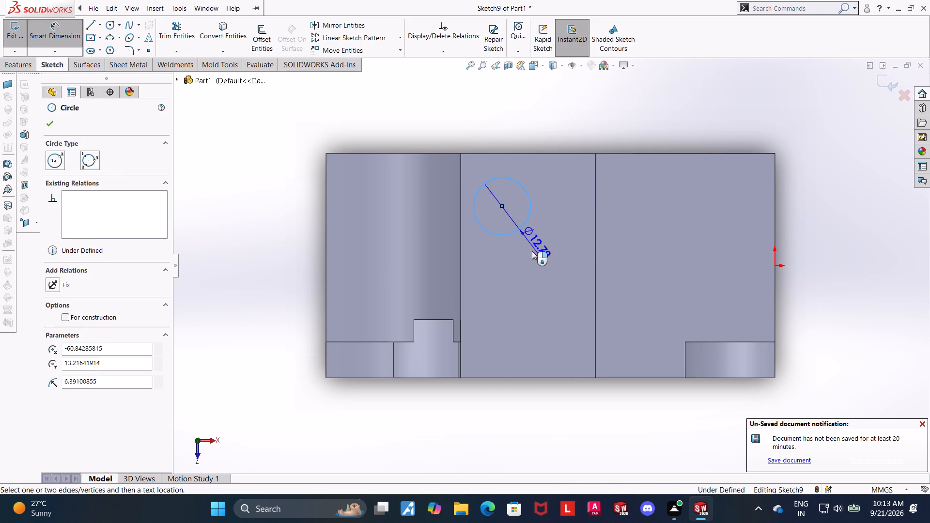
{"action": "left_click", "coordinate": [531, 252]}
{"action": "type", "text": "10"}
{"action": "key", "text": "Return"}
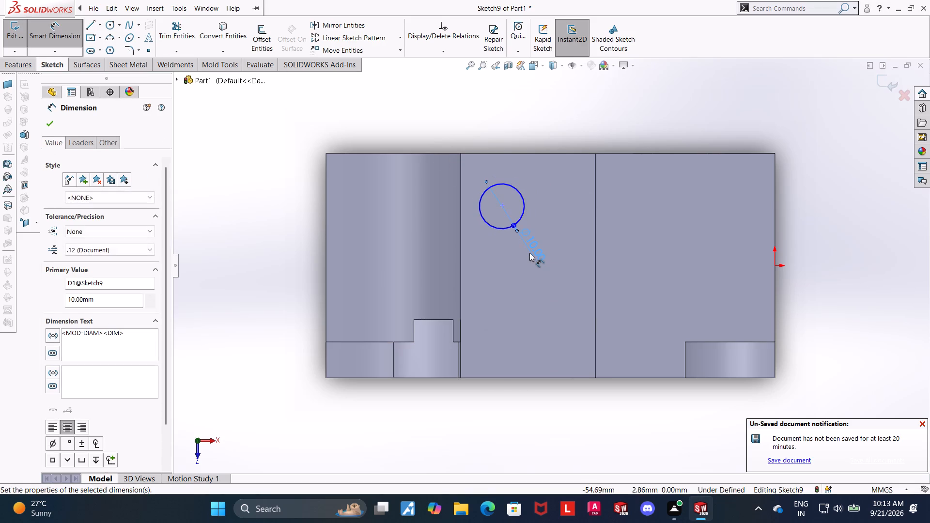
{"action": "key", "text": "Escape"}
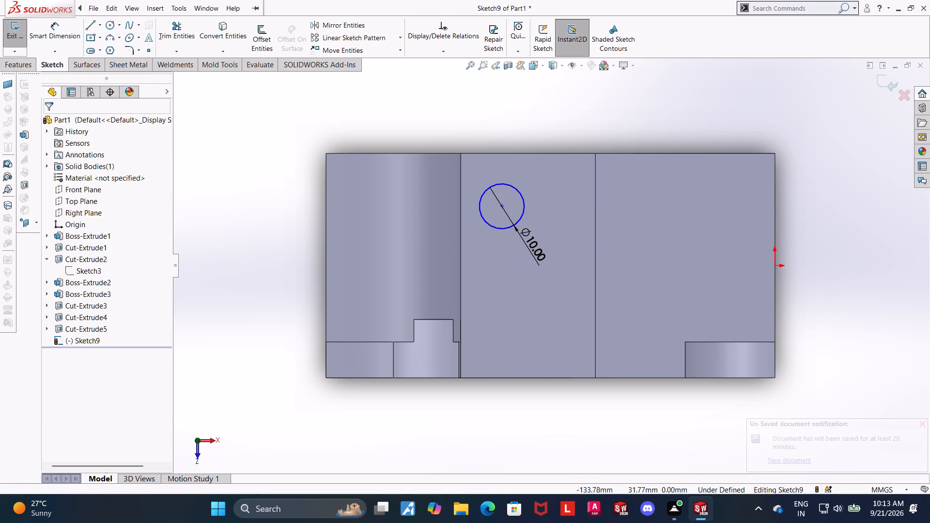
Dimension the distance from the circle's centre to the top face's edge on the concave-cut side as 9 mm.
{"action": "left_click", "coordinate": [39, 33]}
{"action": "left_click", "coordinate": [501, 206]}
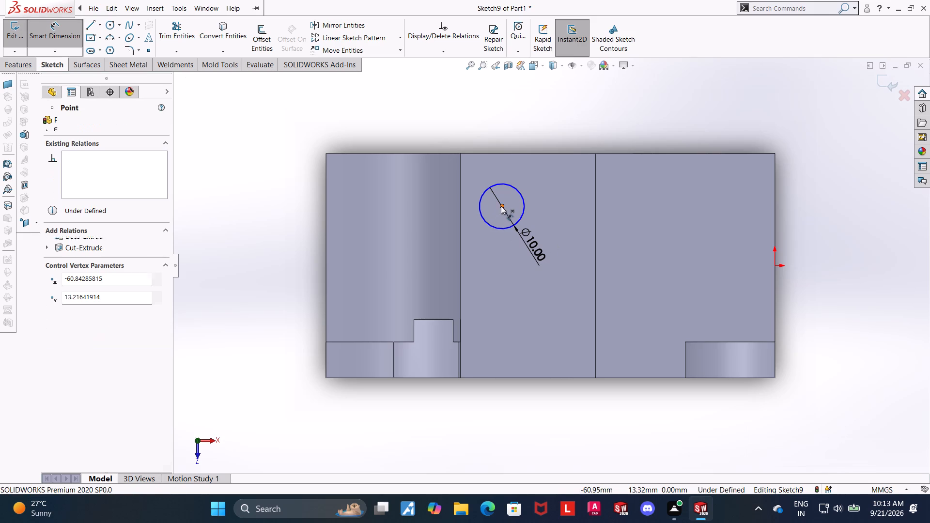
{"action": "left_click", "coordinate": [460, 194]}
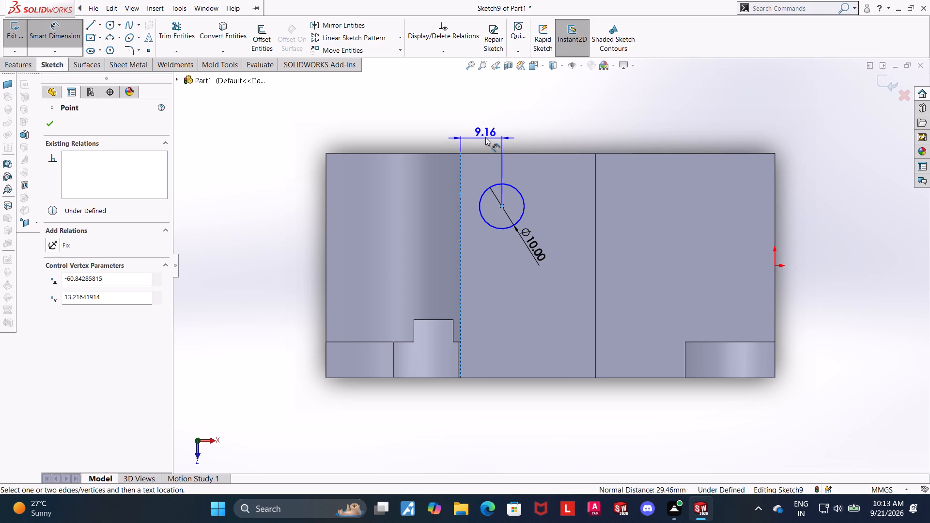
{"action": "left_click", "coordinate": [485, 137]}
{"action": "key", "text": "8"}
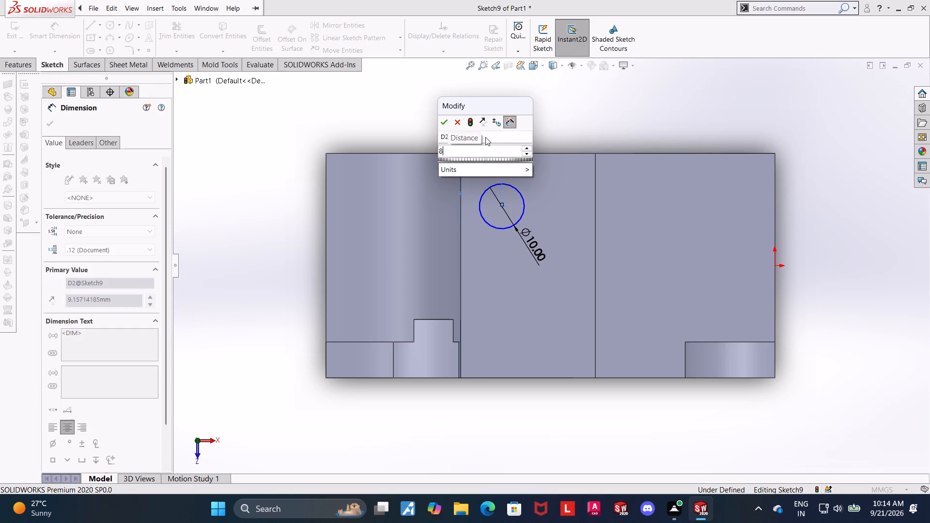
{"action": "key", "text": "BackSpace"}
{"action": "key", "text": "9"}
{"action": "key", "text": "Return"}
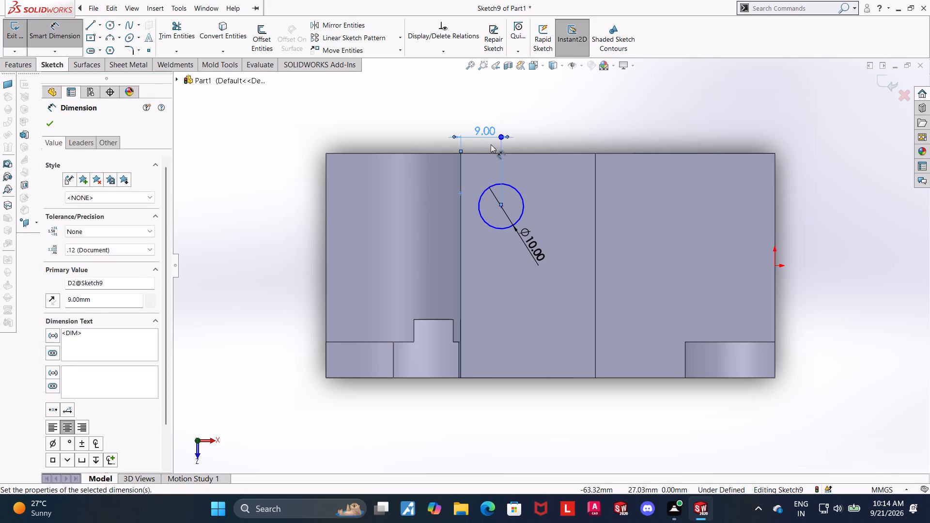
{"action": "key", "text": "Escape"}
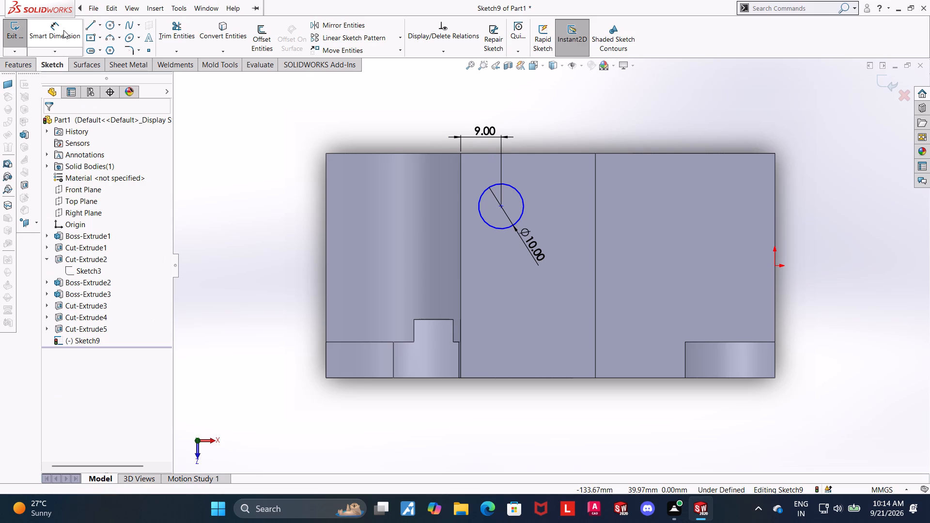
Dimension the distance from the circle's centre to the top face's front edge as 30 mm, and exit the sketch.
{"action": "left_click", "coordinate": [63, 30]}
{"action": "left_click", "coordinate": [500, 205]}
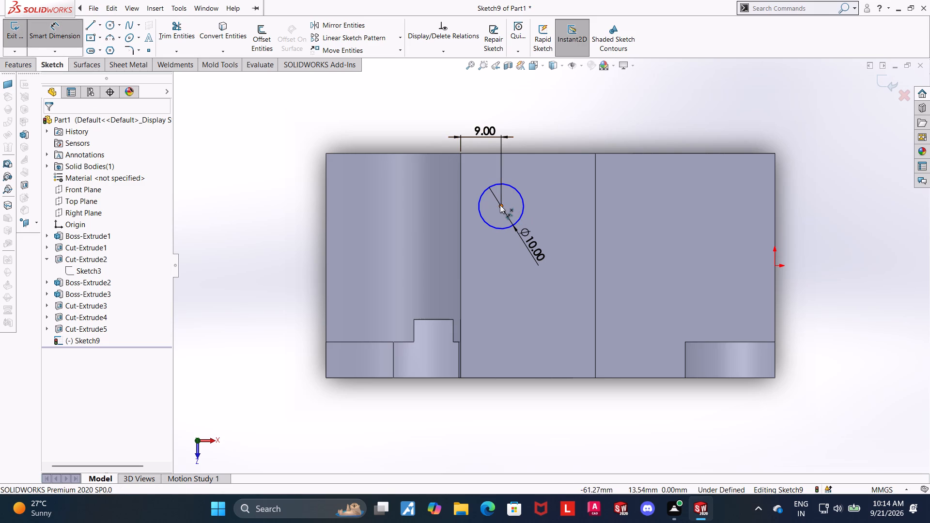
{"action": "left_click", "coordinate": [538, 377]}
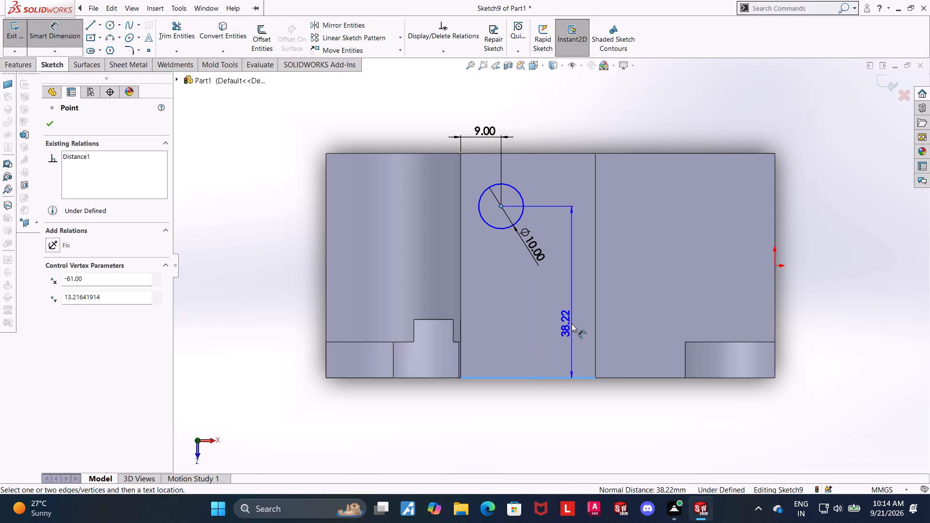
{"action": "double_click", "coordinate": [572, 323]}
{"action": "key", "text": "3"}
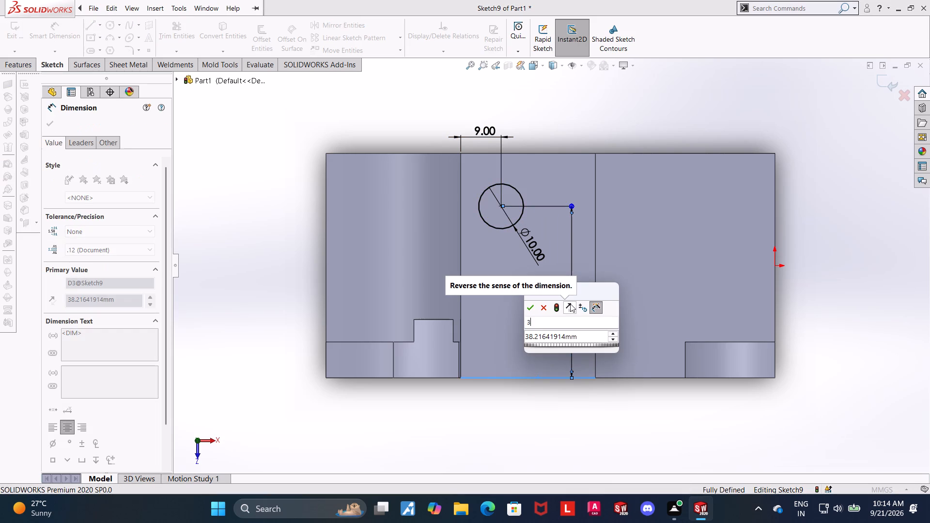
{"action": "key", "text": "0"}
{"action": "key", "text": "Return"}
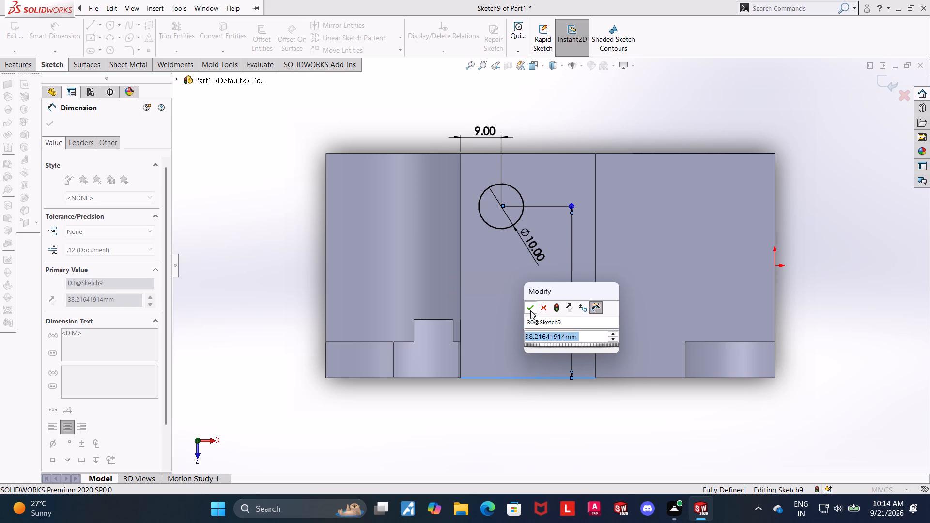
{"action": "key", "text": "3"}
{"action": "key", "text": "0"}
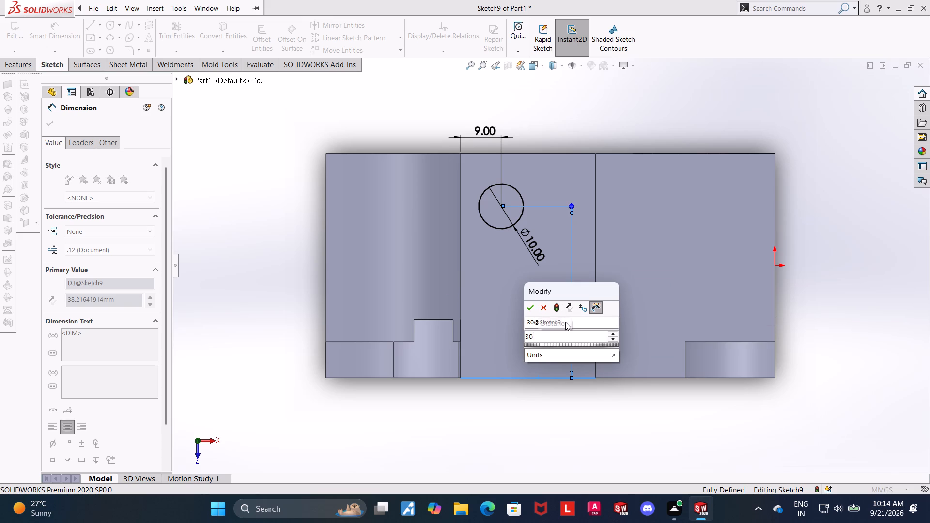
{"action": "key", "text": "Return"}
{"action": "key", "text": "Escape"}
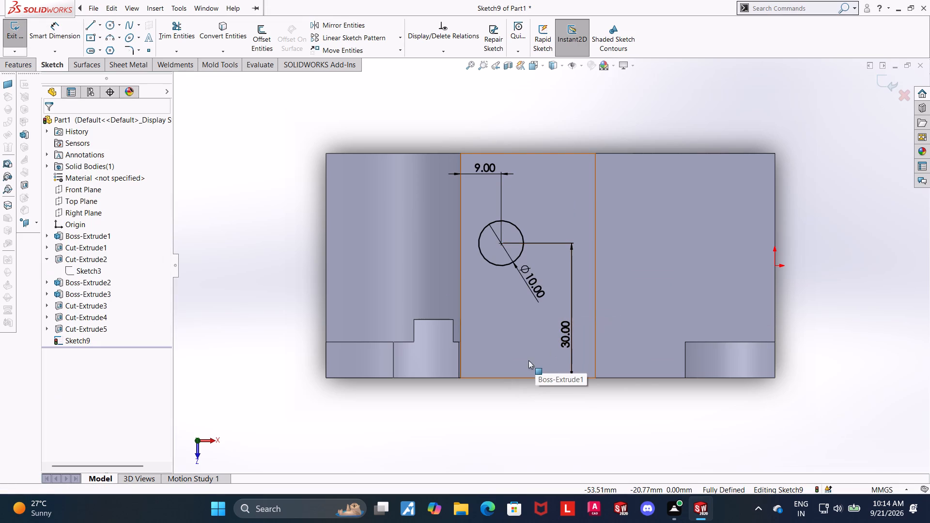
{"action": "scroll", "coordinate": [518, 363], "scroll_direction": "up", "scroll_amount": 4}
{"action": "middle_click_drag", "start_coordinate": [487, 384], "coordinate": [504, 346]}
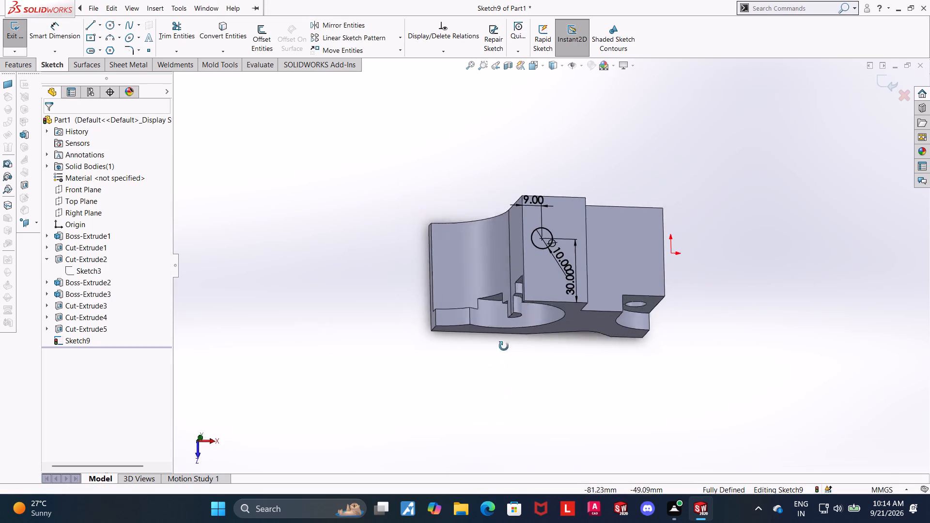
{"action": "middle_click_drag", "start_coordinate": [504, 346], "coordinate": [501, 255]}
{"action": "left_click", "coordinate": [883, 86]}
Cut the 10 mm circle down through the block with an Extruded Cut set to Through All.
{"action": "middle_click_drag", "start_coordinate": [757, 225], "coordinate": [821, 241]}
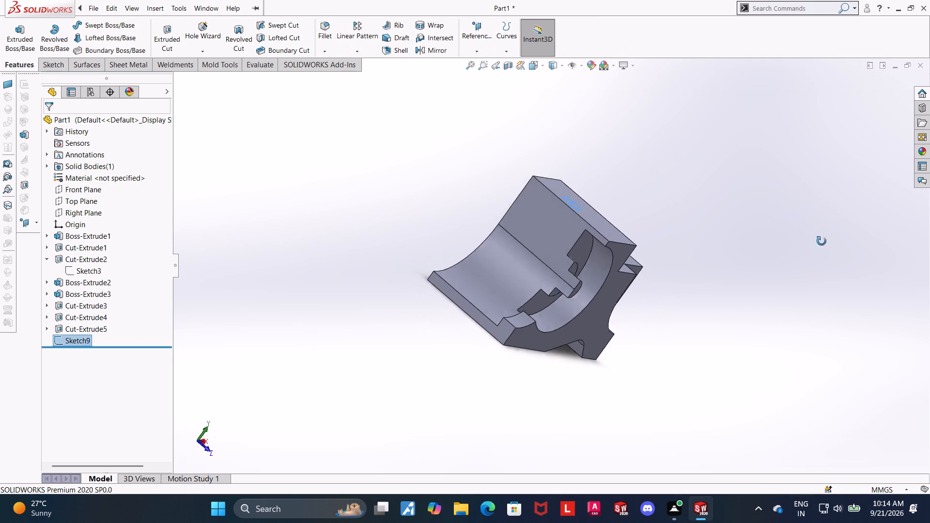
{"action": "middle_click_drag", "start_coordinate": [821, 241], "coordinate": [819, 264]}
{"action": "scroll", "coordinate": [818, 264], "scroll_direction": "down", "scroll_amount": 1}
{"action": "left_click", "coordinate": [162, 24]}
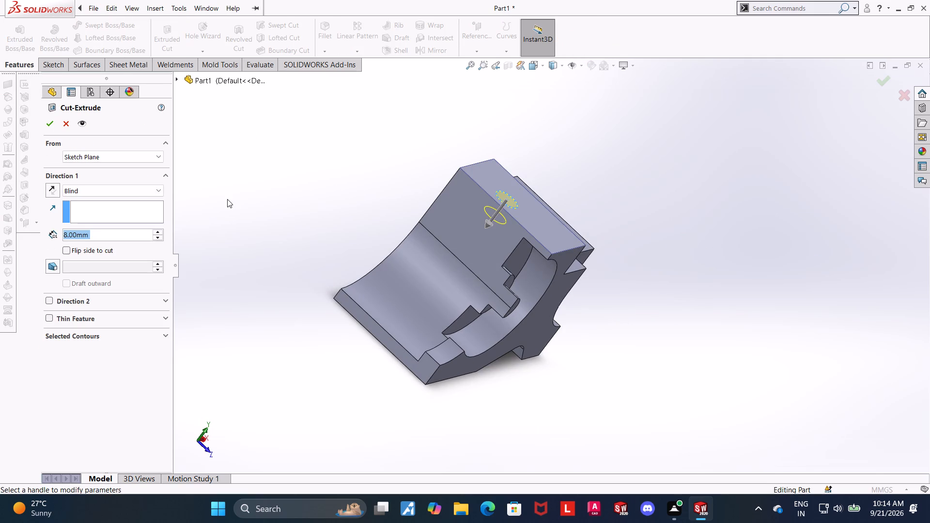
{"action": "left_click", "coordinate": [90, 189]}
{"action": "left_click", "coordinate": [95, 209]}
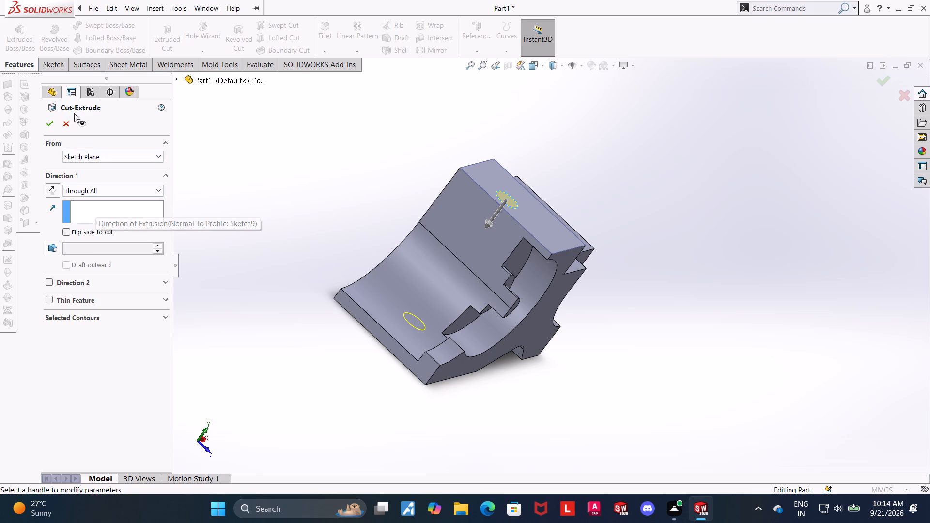
{"action": "left_click", "coordinate": [50, 122]}
{"action": "left_click", "coordinate": [241, 183]}
Start a sketch on the flat vertical face above the concave cut and view it face-on.
{"action": "middle_click_drag", "start_coordinate": [209, 232], "coordinate": [145, 297]}
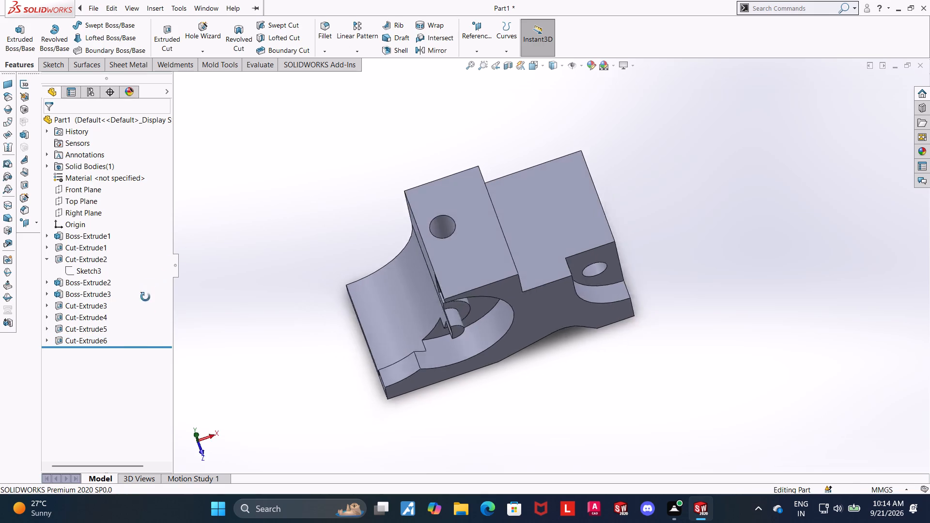
{"action": "middle_click_drag", "start_coordinate": [145, 297], "coordinate": [301, 381]}
{"action": "scroll", "coordinate": [304, 369], "scroll_direction": "up", "scroll_amount": 1}
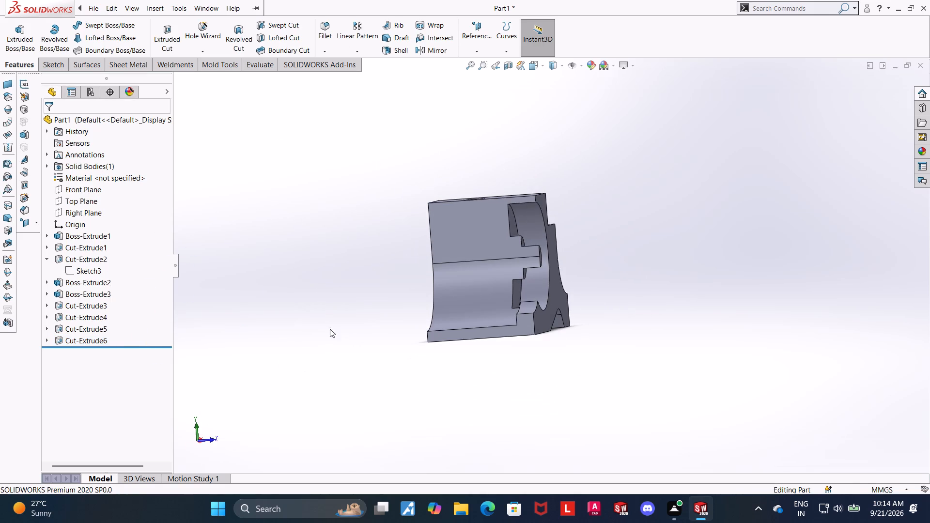
{"action": "left_click", "coordinate": [464, 240]}
{"action": "left_click", "coordinate": [511, 213]}
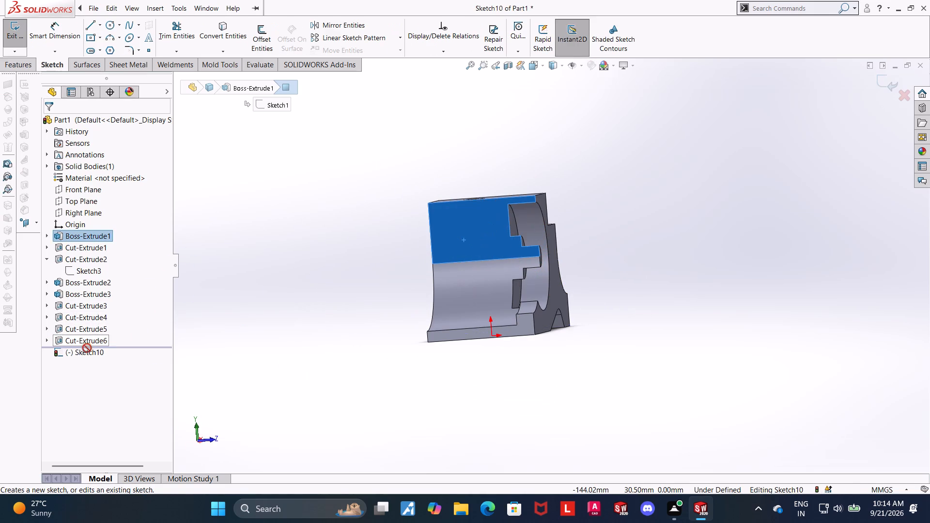
{"action": "left_click", "coordinate": [87, 348]}
{"action": "left_click", "coordinate": [113, 332]}
{"action": "scroll", "coordinate": [692, 175], "scroll_direction": "up", "scroll_amount": 1}
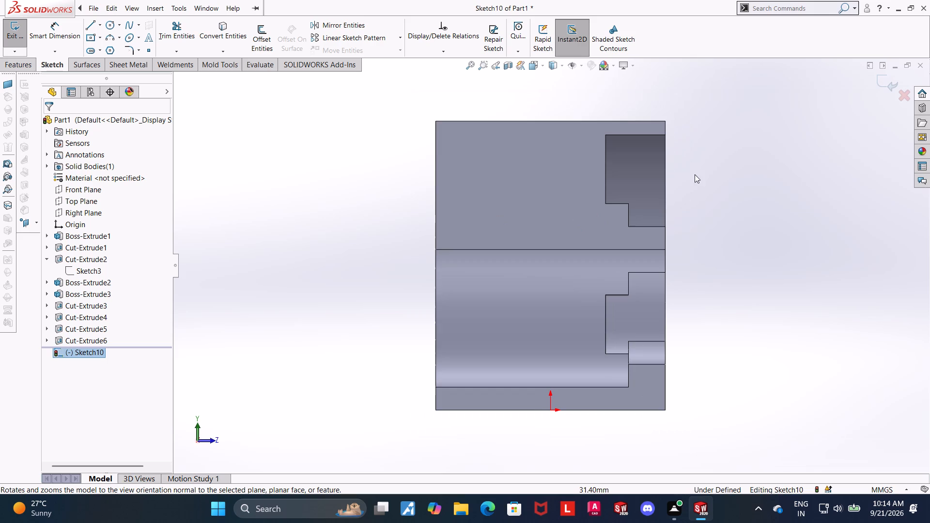
{"action": "scroll", "coordinate": [713, 110], "scroll_direction": "down", "scroll_amount": 2}
Sketch a closed right triangle at the face's upper rear corner, about 7.4 mm wide and 10.4 mm high.
{"action": "left_click", "coordinate": [84, 25]}
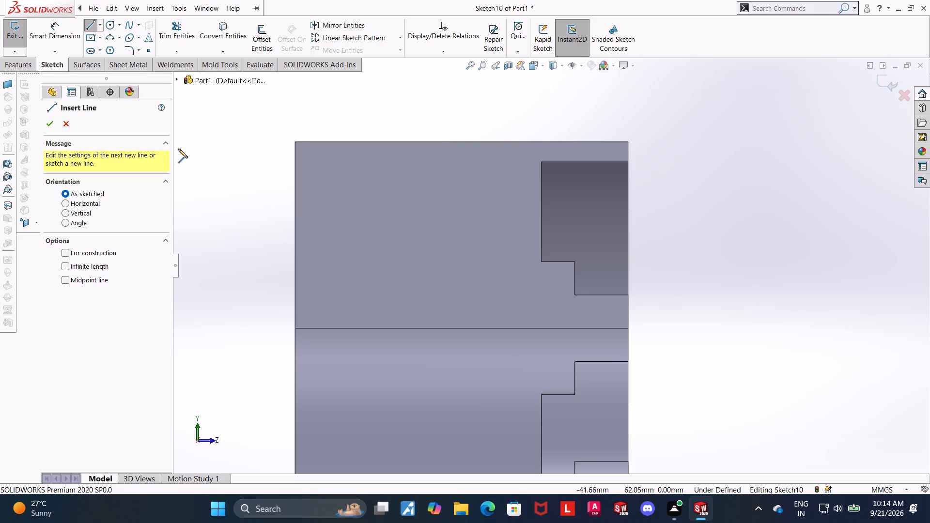
{"action": "left_click", "coordinate": [296, 211]}
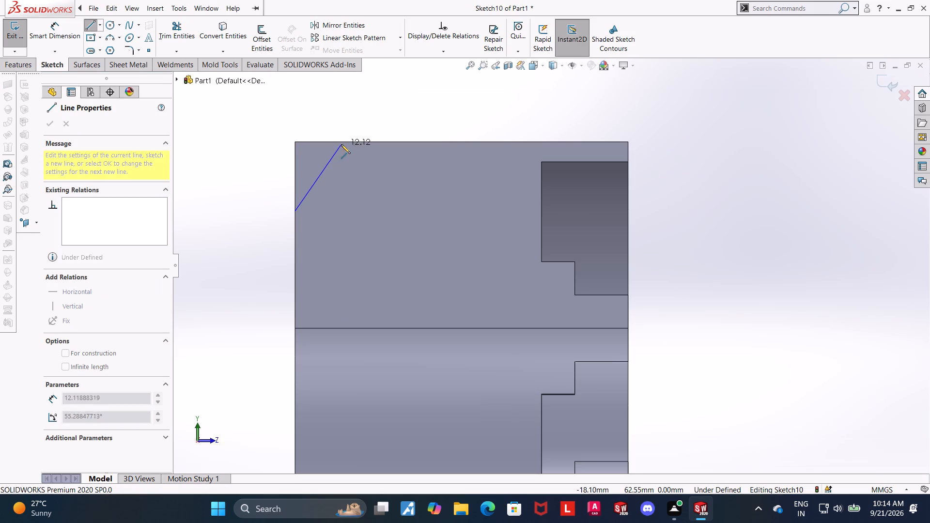
{"action": "left_click", "coordinate": [344, 140]}
{"action": "left_click", "coordinate": [293, 143]}
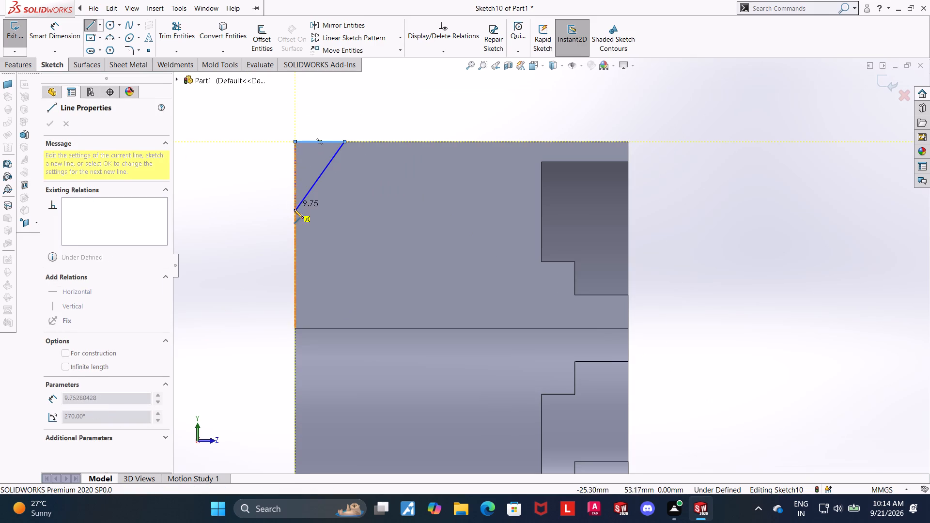
{"action": "left_click", "coordinate": [294, 210]}
{"action": "key", "text": "Escape"}
{"action": "key", "text": "Escape"}
{"action": "key", "text": "Escape"}
Dimension the triangle's vertical side as 18 mm.
{"action": "left_click", "coordinate": [58, 34]}
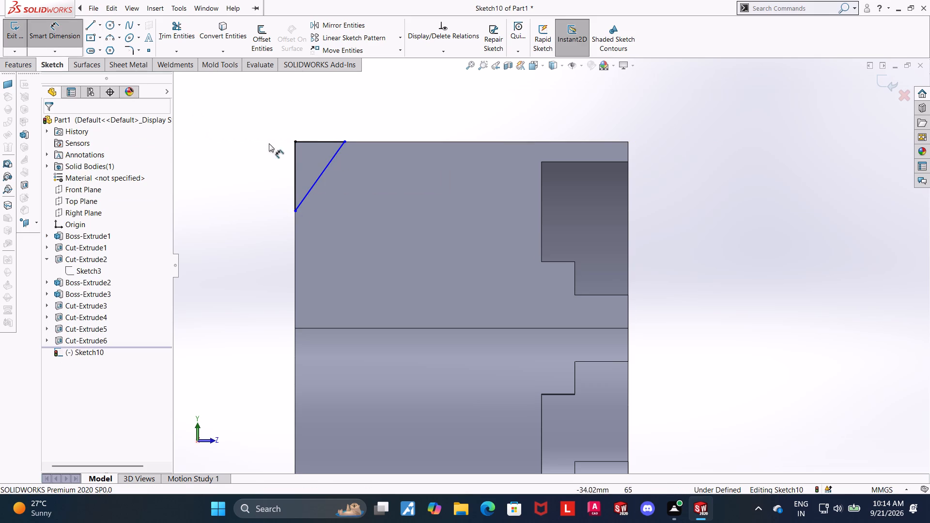
{"action": "left_click", "coordinate": [295, 168]}
{"action": "left_click", "coordinate": [263, 178]}
{"action": "key", "text": "1"}
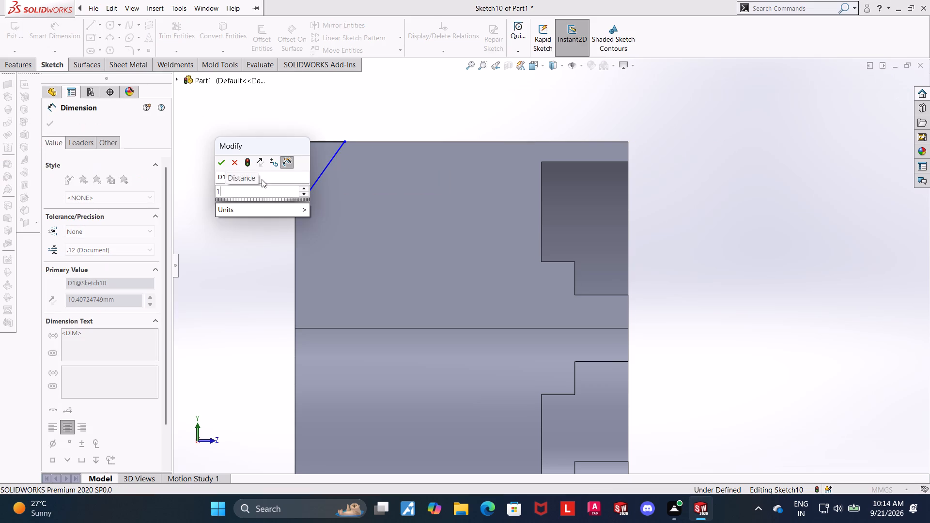
{"action": "key", "text": "8"}
{"action": "key", "text": "Return"}
{"action": "key", "text": "Escape"}
{"action": "key", "text": "Escape"}
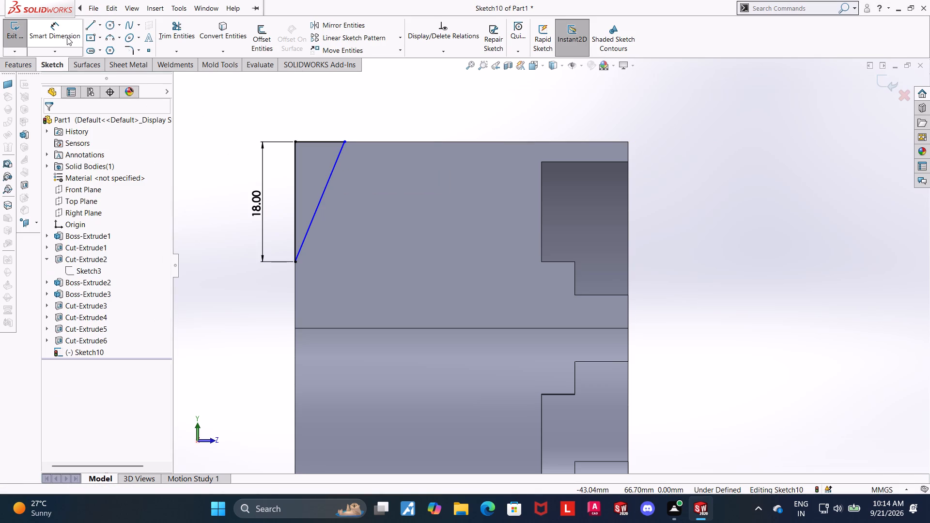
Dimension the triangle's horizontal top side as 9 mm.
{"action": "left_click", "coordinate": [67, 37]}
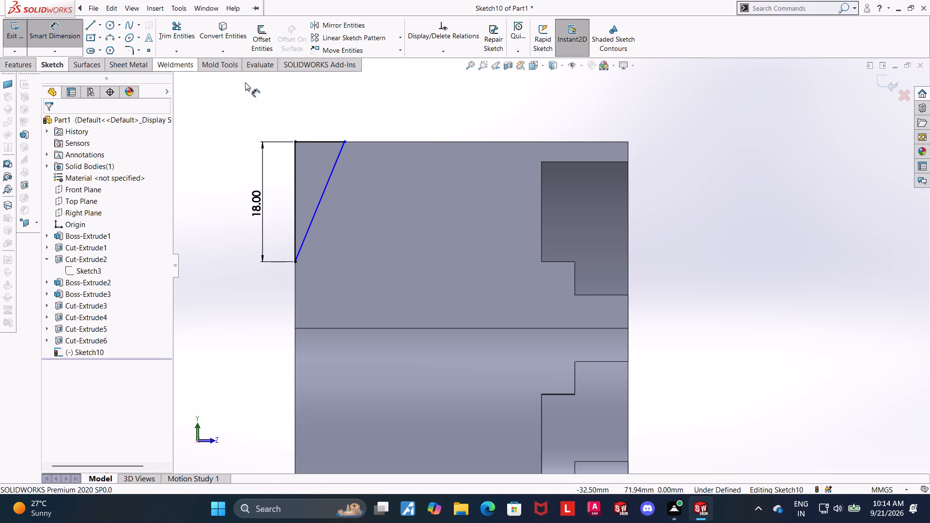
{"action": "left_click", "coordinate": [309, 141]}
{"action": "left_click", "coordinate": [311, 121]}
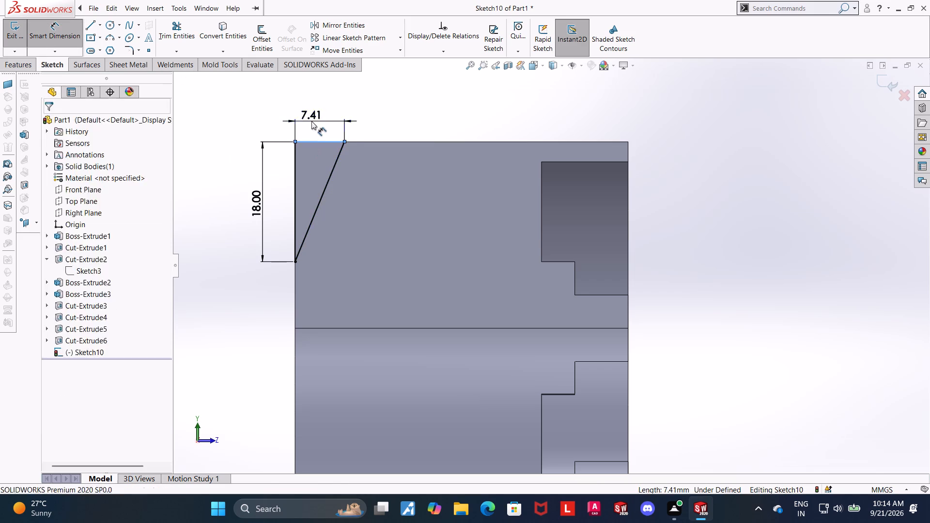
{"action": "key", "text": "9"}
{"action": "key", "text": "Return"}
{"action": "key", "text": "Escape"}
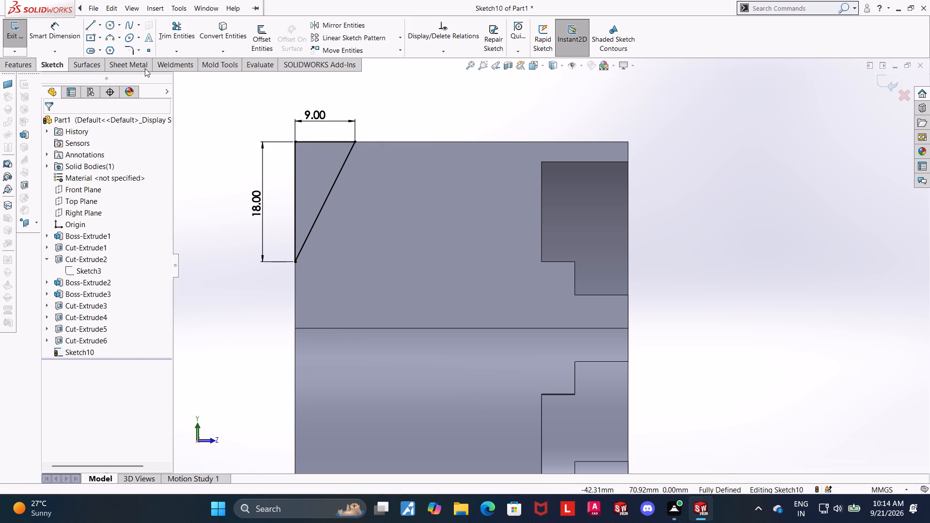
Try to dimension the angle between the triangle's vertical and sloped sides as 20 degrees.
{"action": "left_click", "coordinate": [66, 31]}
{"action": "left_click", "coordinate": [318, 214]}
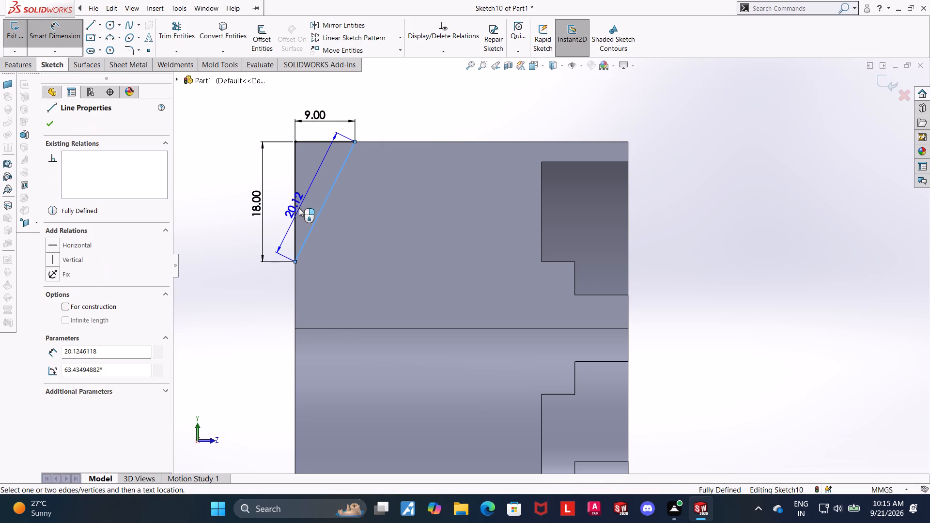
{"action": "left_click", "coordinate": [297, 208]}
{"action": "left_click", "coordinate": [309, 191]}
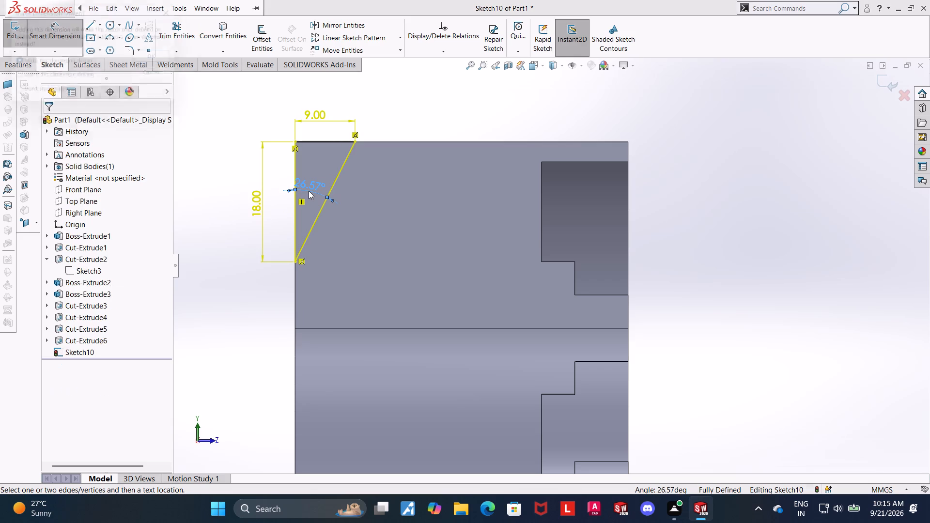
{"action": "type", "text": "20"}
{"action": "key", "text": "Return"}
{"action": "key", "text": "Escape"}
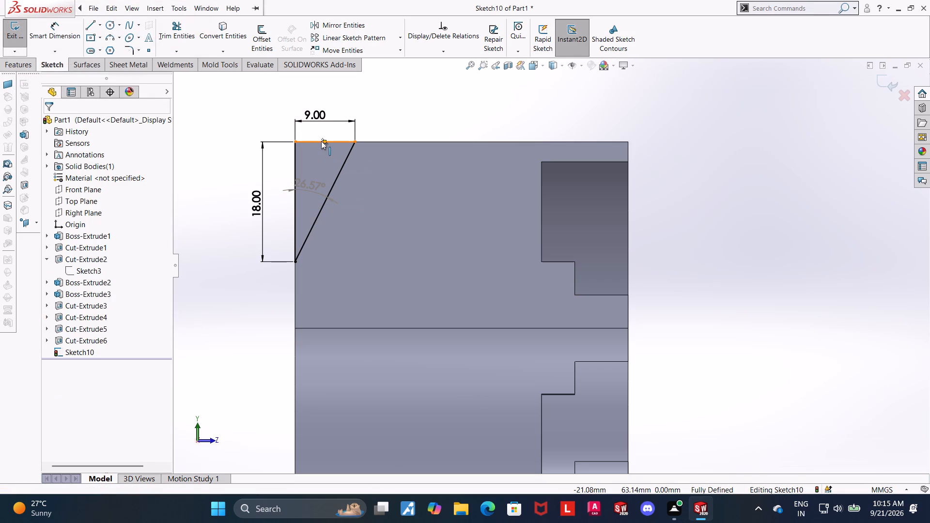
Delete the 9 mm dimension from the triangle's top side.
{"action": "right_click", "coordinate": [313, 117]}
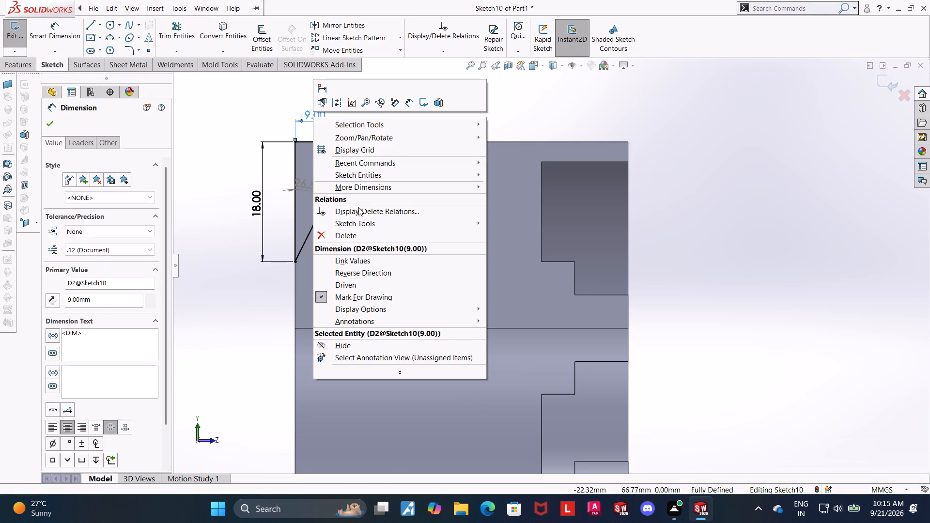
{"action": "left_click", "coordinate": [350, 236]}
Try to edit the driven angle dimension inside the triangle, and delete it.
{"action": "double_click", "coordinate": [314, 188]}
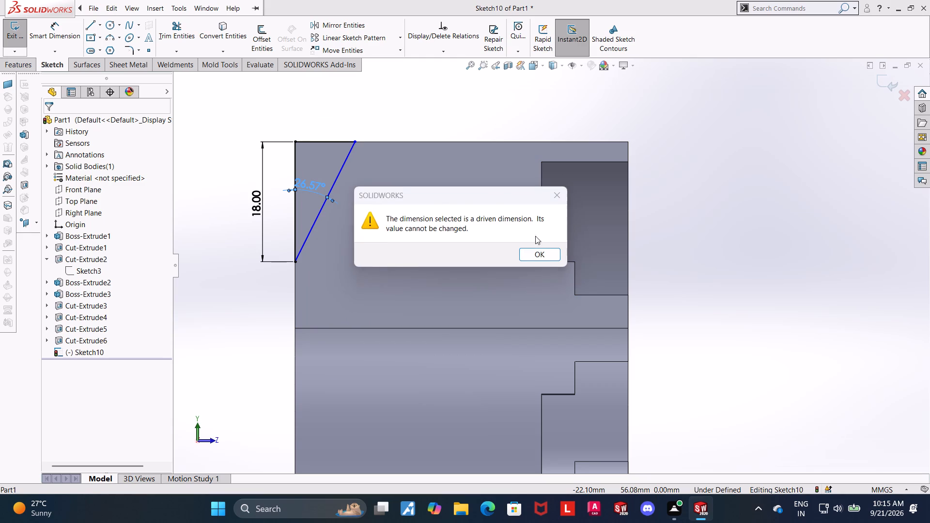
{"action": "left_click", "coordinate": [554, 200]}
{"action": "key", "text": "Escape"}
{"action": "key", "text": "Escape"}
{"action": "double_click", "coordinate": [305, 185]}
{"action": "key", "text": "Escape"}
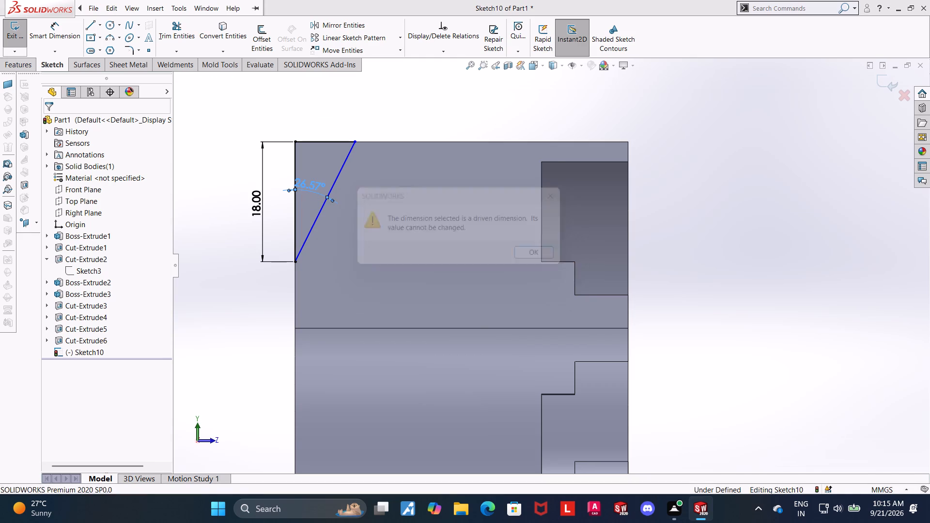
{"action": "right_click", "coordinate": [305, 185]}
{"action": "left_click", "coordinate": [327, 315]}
Dimension the angle between the triangle's vertical and sloped sides as 20 degrees, and exit the sketch.
{"action": "left_click", "coordinate": [67, 38]}
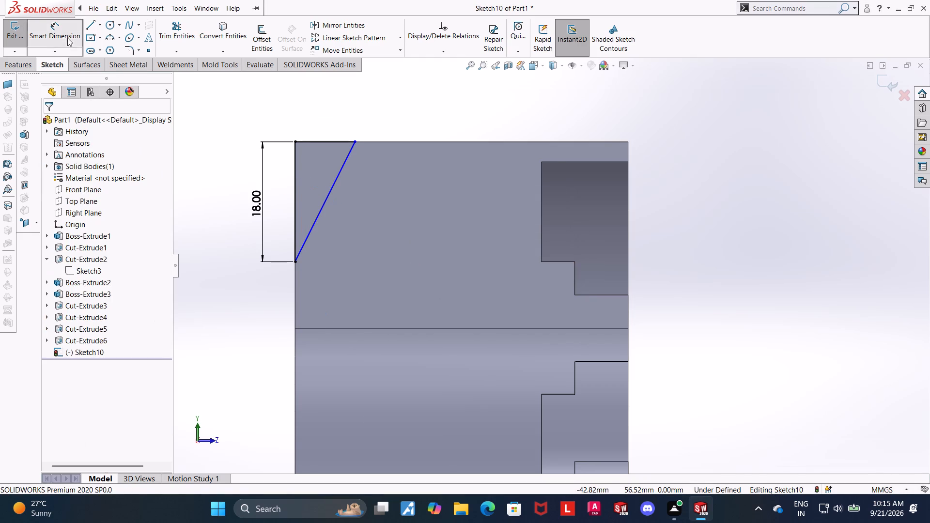
{"action": "left_click", "coordinate": [297, 187]}
{"action": "left_click", "coordinate": [325, 203]}
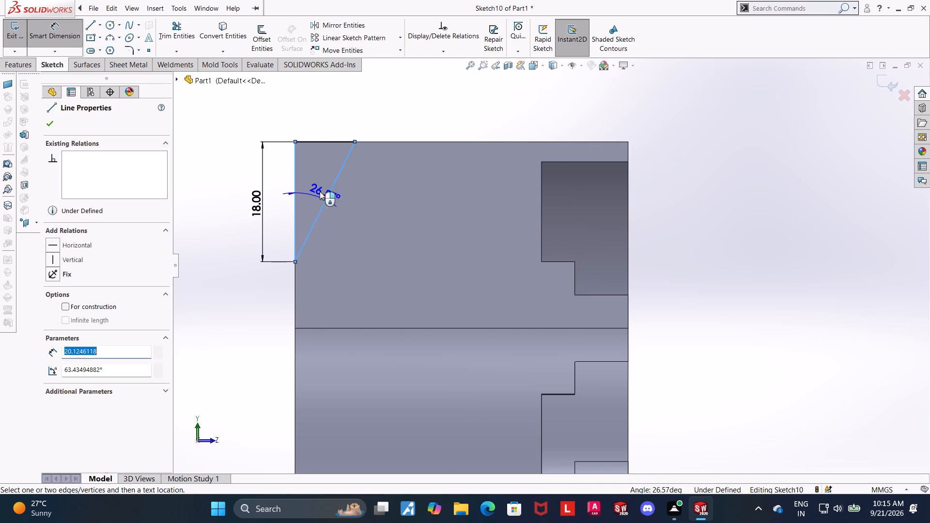
{"action": "left_click", "coordinate": [315, 185]}
{"action": "type", "text": "20"}
{"action": "key", "text": "Return"}
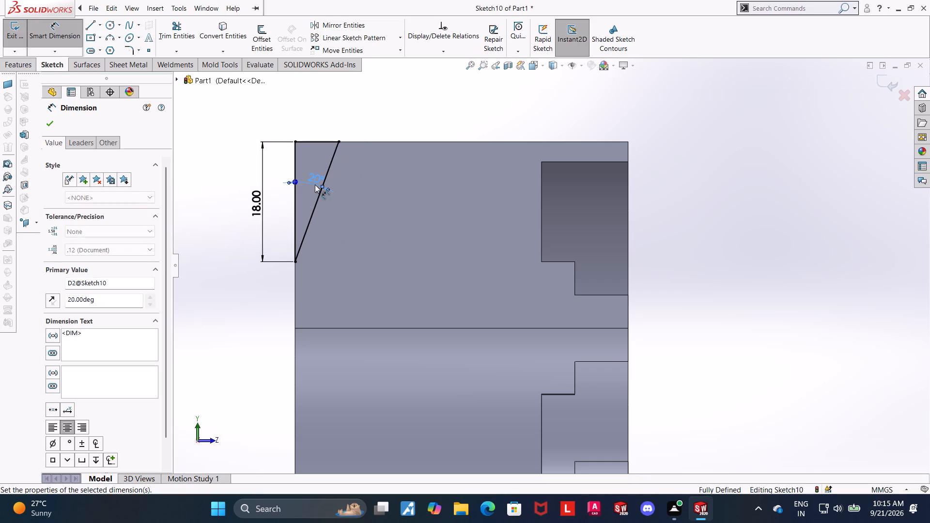
{"action": "key", "text": "Escape"}
{"action": "key", "text": "Escape"}
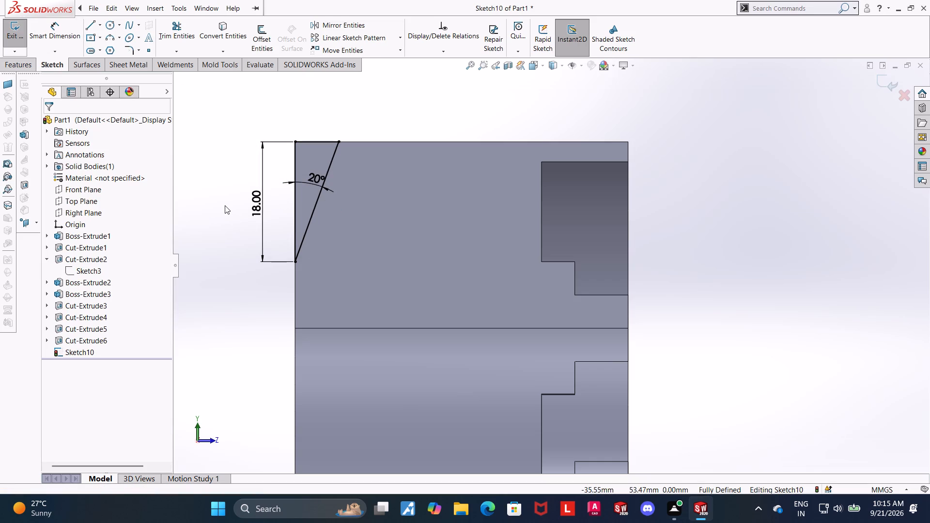
{"action": "left_click", "coordinate": [884, 83]}
Cut the triangle through the block's upper rear edge with an Extruded Cut set to Through All.
{"action": "middle_click_drag", "start_coordinate": [723, 142], "coordinate": [700, 179]}
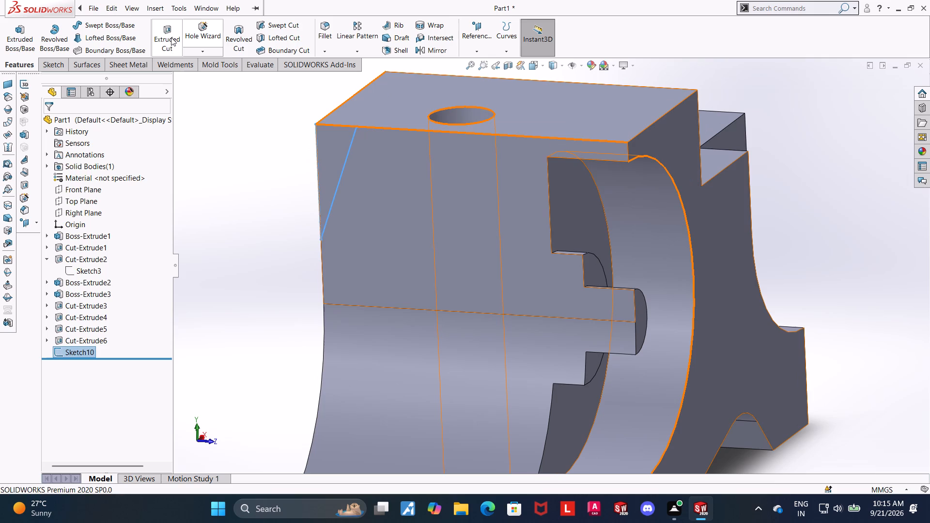
{"action": "left_click", "coordinate": [171, 37]}
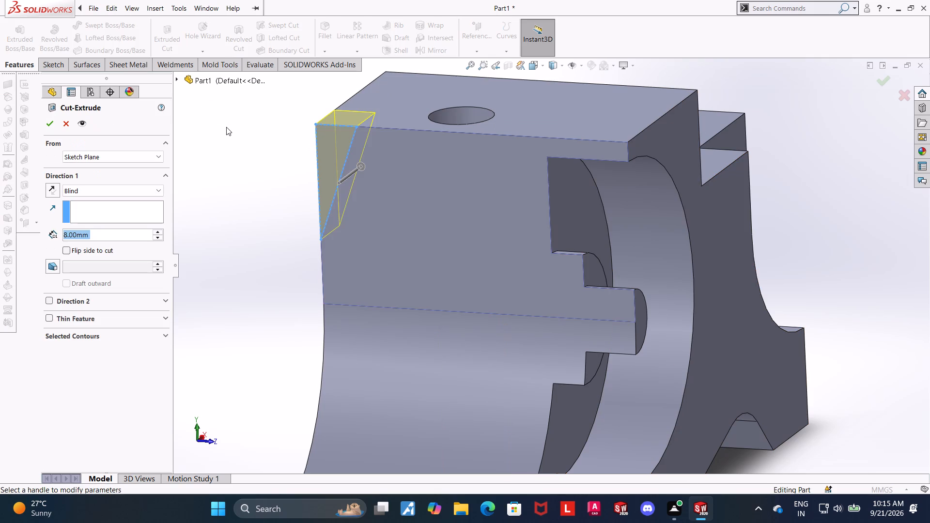
{"action": "scroll", "coordinate": [226, 127], "scroll_direction": "up", "scroll_amount": 1}
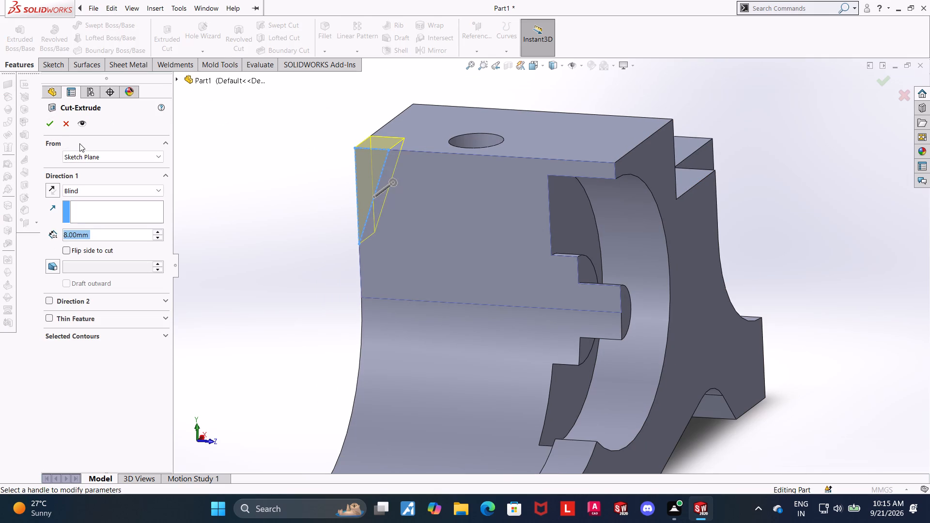
{"action": "left_click", "coordinate": [86, 159]}
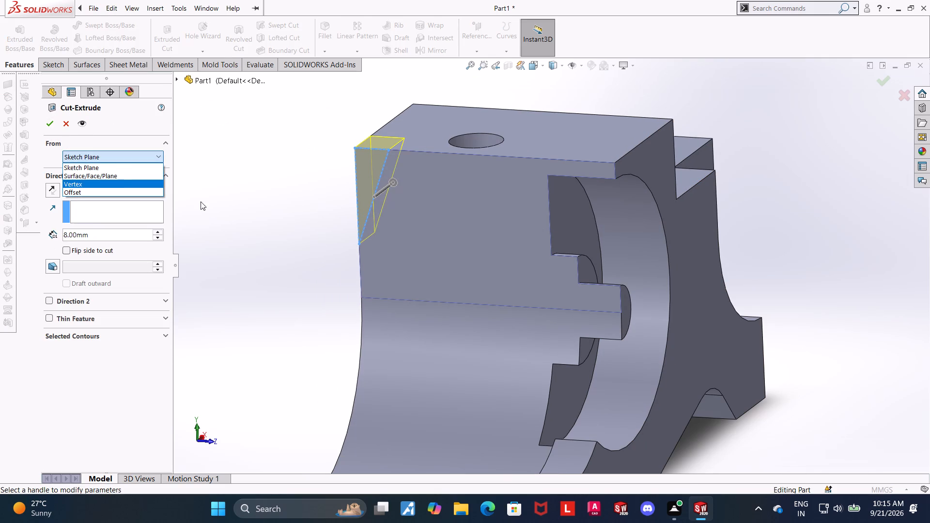
{"action": "left_click", "coordinate": [235, 186]}
{"action": "left_click", "coordinate": [87, 193]}
{"action": "left_click", "coordinate": [84, 207]}
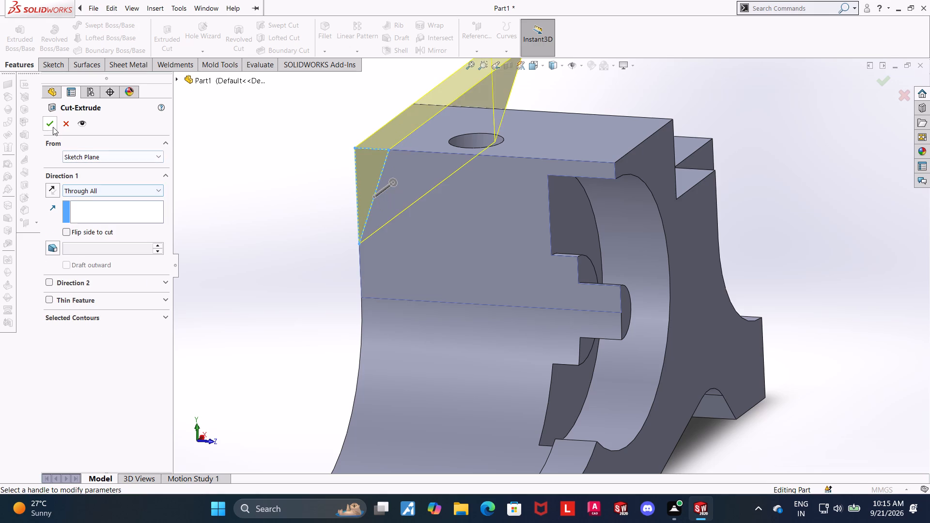
{"action": "left_click", "coordinate": [51, 123]}
{"action": "left_click", "coordinate": [222, 212]}
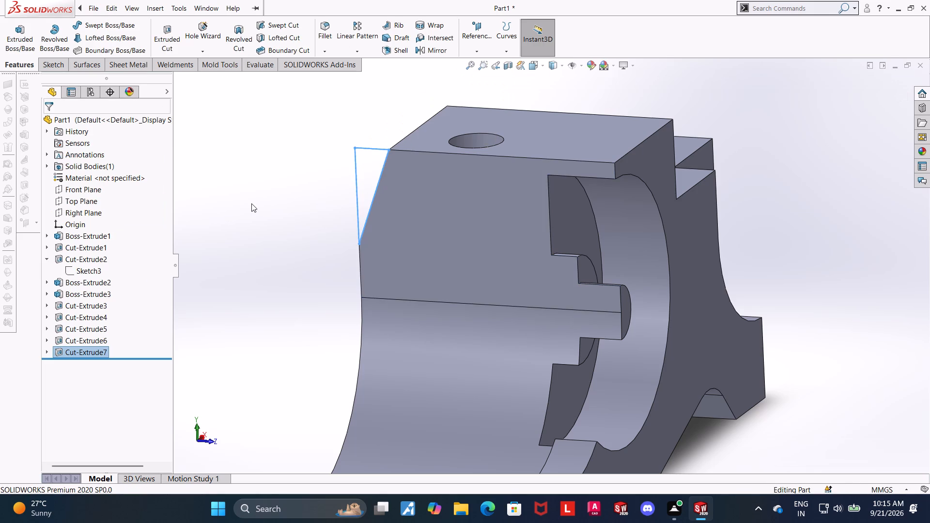
Start a sketch on the top face containing the 10 mm hole and view it face-on.
{"action": "scroll", "coordinate": [251, 203], "scroll_direction": "up", "scroll_amount": 4}
{"action": "scroll", "coordinate": [775, 149], "scroll_direction": "up", "scroll_amount": 1}
{"action": "middle_click_drag", "start_coordinate": [763, 159], "coordinate": [736, 331]}
{"action": "scroll", "coordinate": [761, 161], "scroll_direction": "down", "scroll_amount": 1}
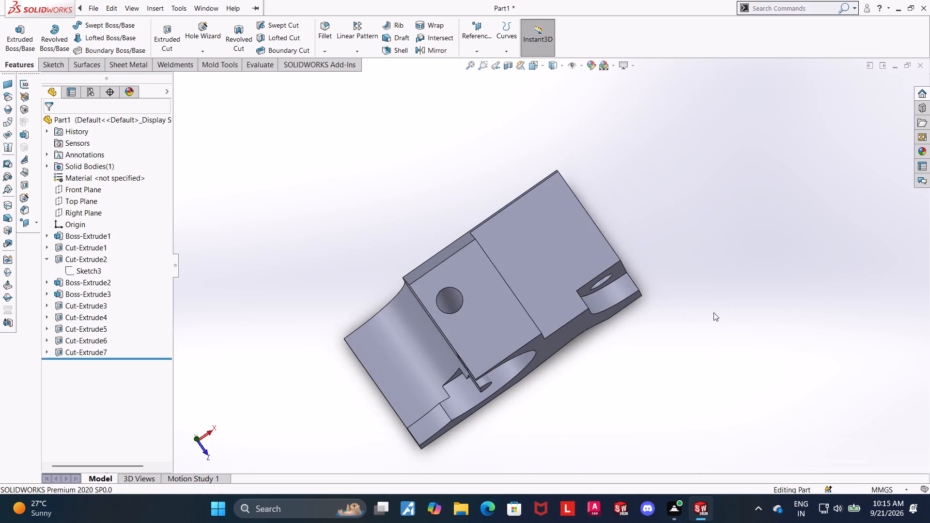
{"action": "left_click", "coordinate": [473, 251]}
{"action": "left_click", "coordinate": [511, 223]}
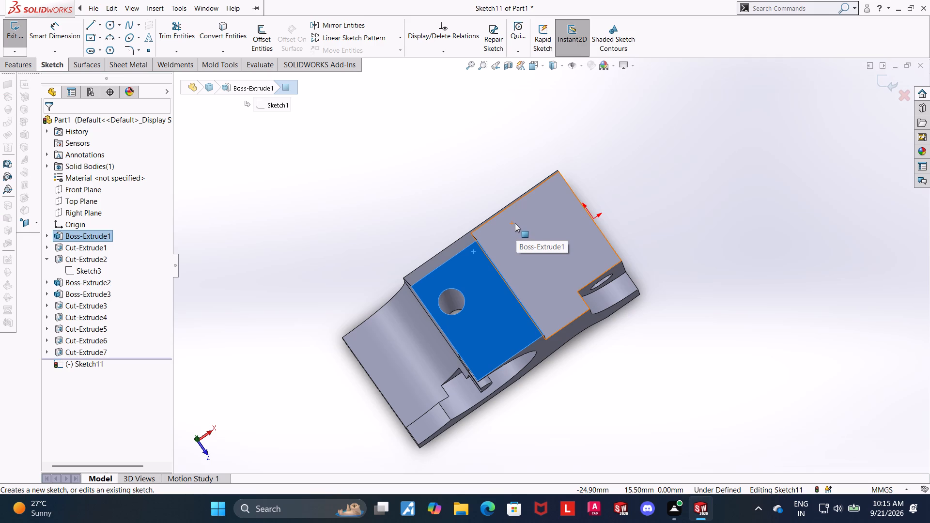
{"action": "middle_click_drag", "start_coordinate": [690, 216], "coordinate": [666, 255]}
{"action": "scroll", "coordinate": [687, 219], "scroll_direction": "up", "scroll_amount": 1}
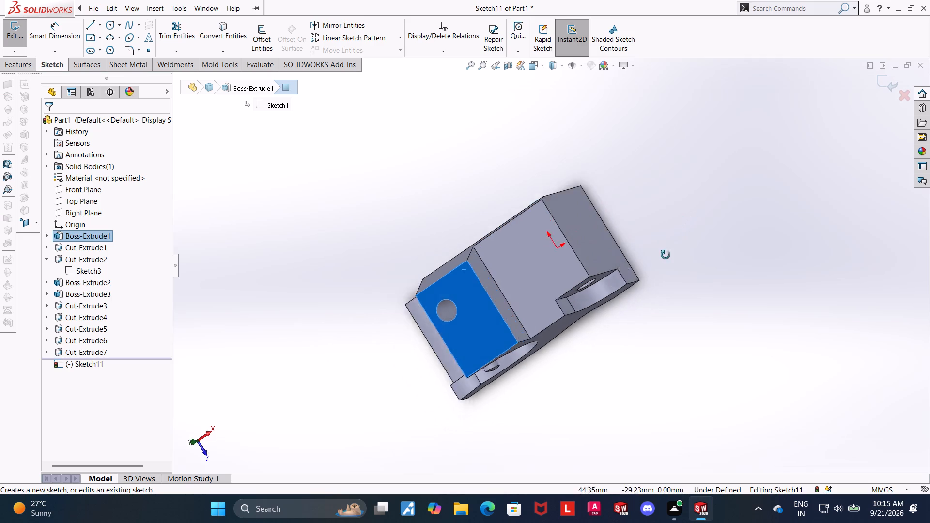
{"action": "middle_click_drag", "start_coordinate": [666, 255], "coordinate": [710, 246]}
{"action": "left_click", "coordinate": [83, 365]}
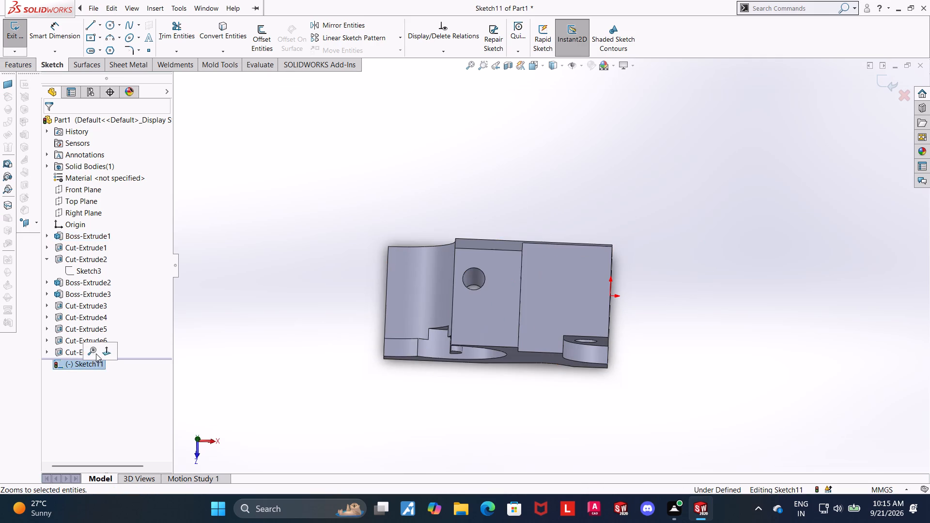
{"action": "left_click", "coordinate": [108, 352]}
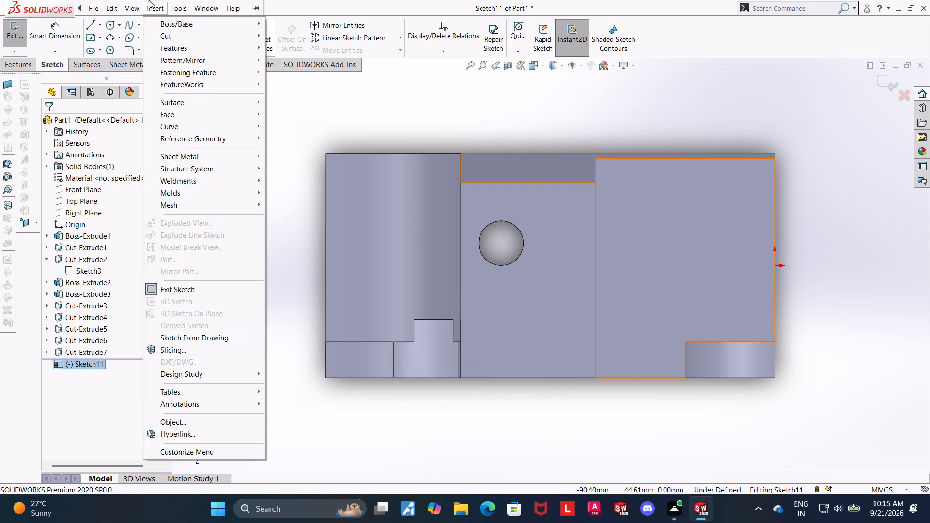
{"action": "left_click", "coordinate": [364, 104]}
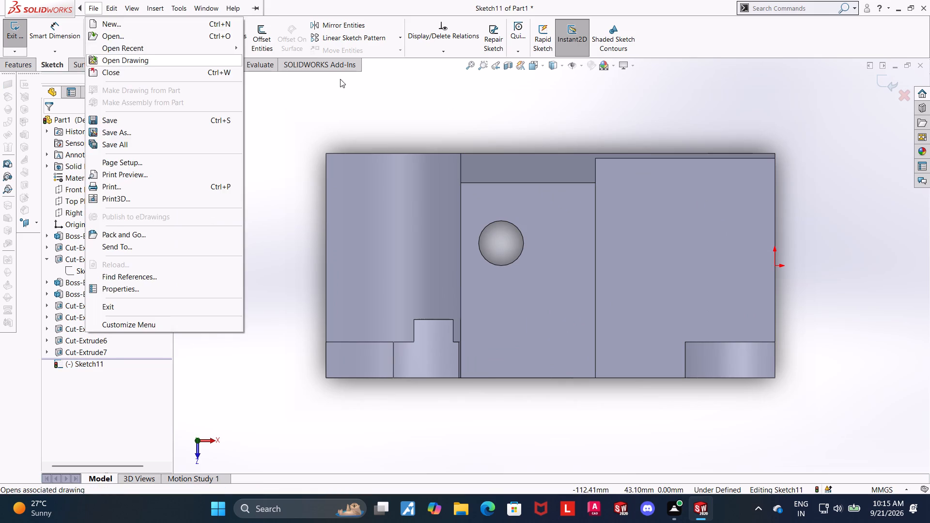
Sketch a corner rectangle about 10.5 by 11.7 mm from the step edge beside the hole face to the block's rear edge.
{"action": "left_click", "coordinate": [342, 80]}
{"action": "left_click", "coordinate": [103, 40]}
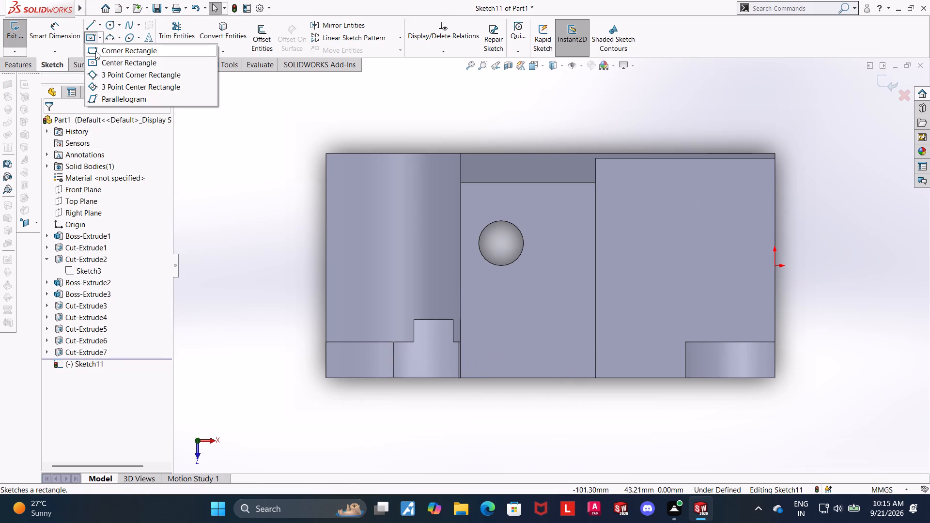
{"action": "left_click", "coordinate": [94, 48]}
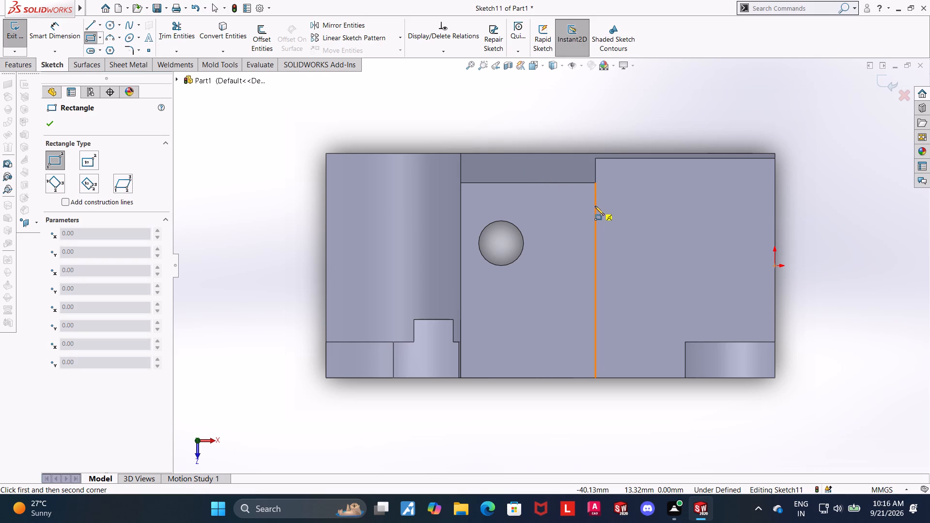
{"action": "left_click", "coordinate": [595, 206]}
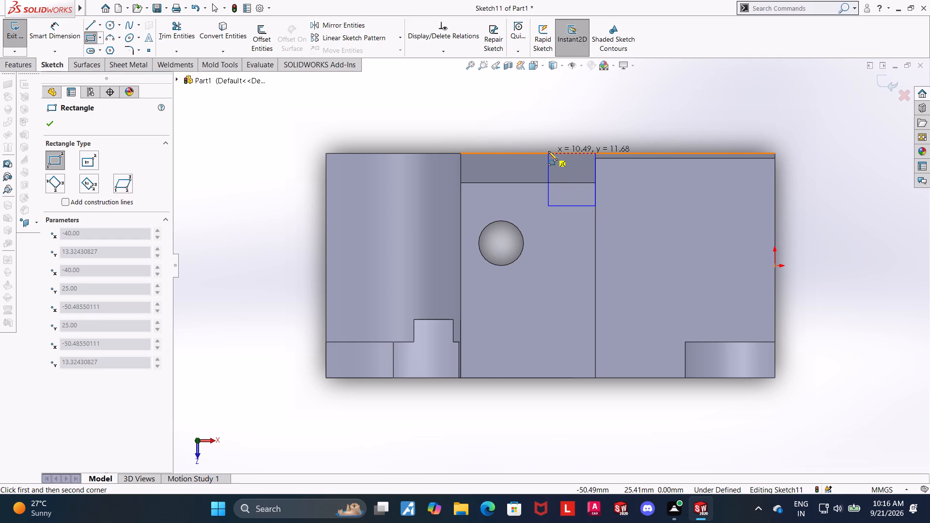
{"action": "left_click", "coordinate": [548, 151]}
{"action": "key", "text": "Escape"}
{"action": "key", "text": "Escape"}
Dimension the rectangle's side along the step edge as 12 mm and its width along the rear edge as 10 mm.
{"action": "left_click", "coordinate": [76, 25]}
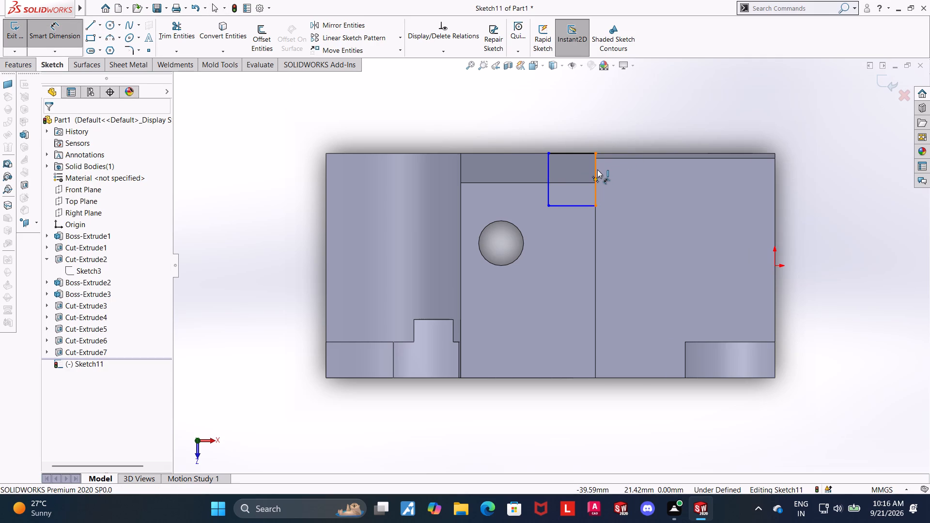
{"action": "left_click", "coordinate": [597, 169]}
{"action": "left_click", "coordinate": [632, 172]}
{"action": "type", "text": "12"}
{"action": "key", "text": "Return"}
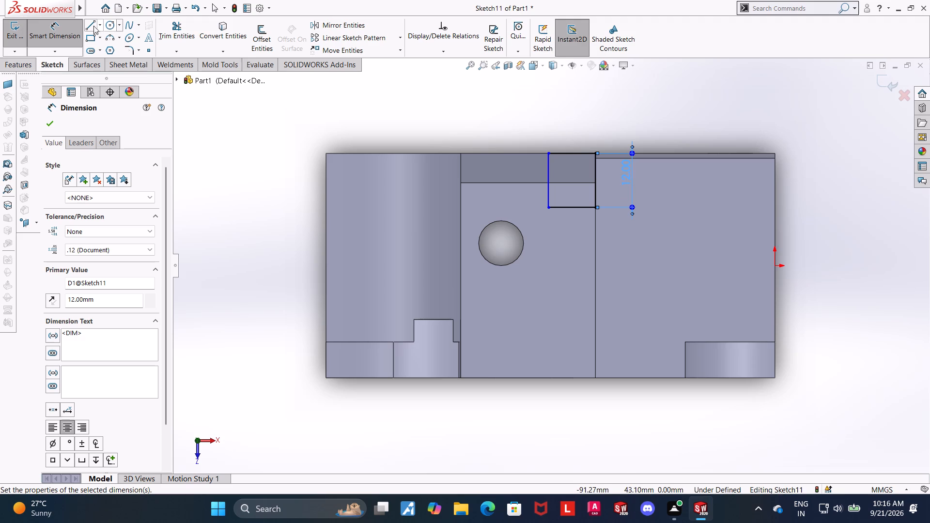
{"action": "left_click", "coordinate": [575, 150]}
{"action": "left_click", "coordinate": [574, 128]}
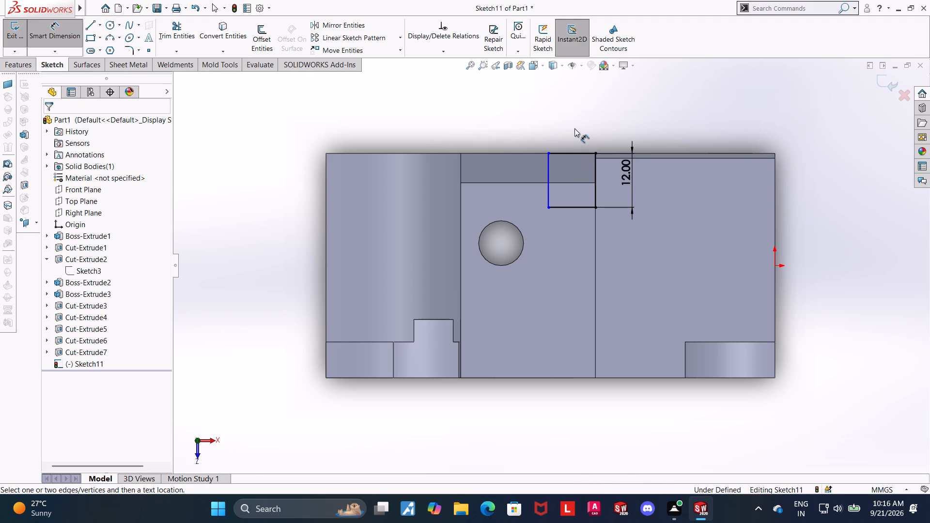
{"action": "left_click", "coordinate": [560, 152]}
{"action": "left_click", "coordinate": [564, 135]}
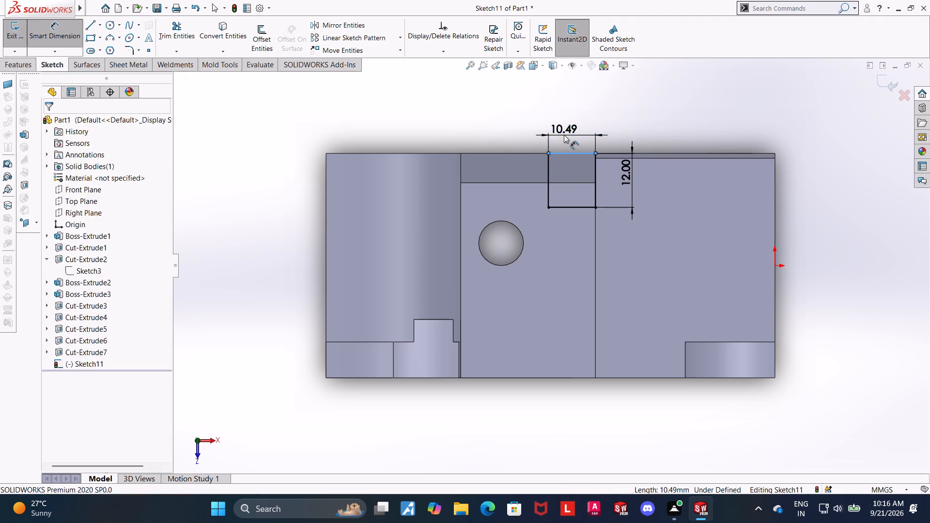
{"action": "type", "text": "10"}
{"action": "key", "text": "Return"}
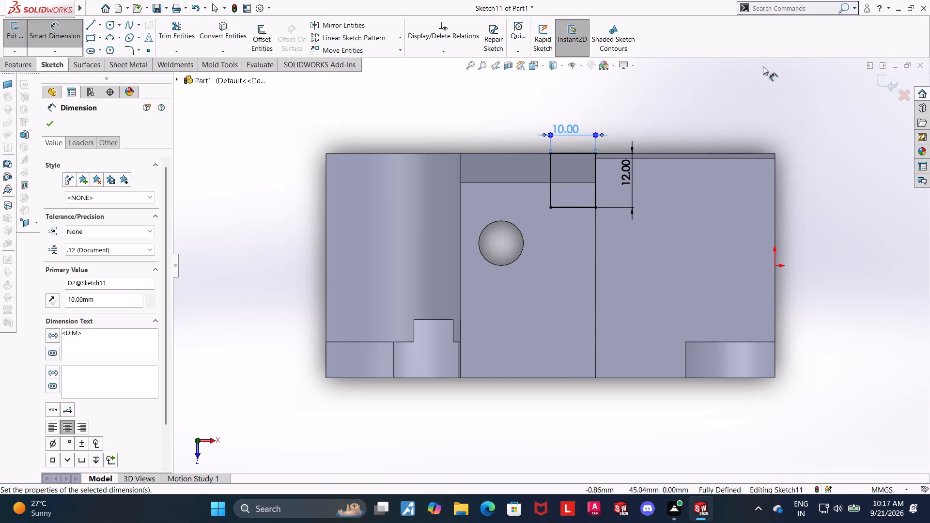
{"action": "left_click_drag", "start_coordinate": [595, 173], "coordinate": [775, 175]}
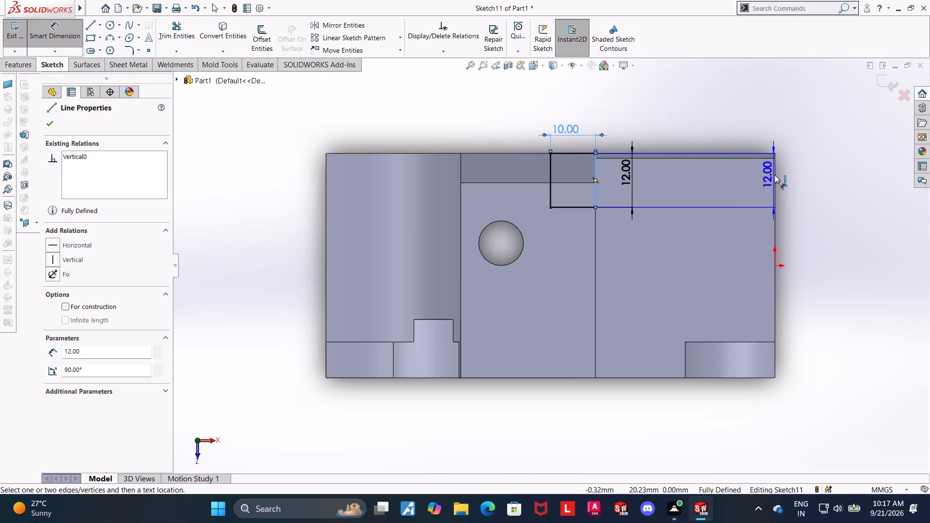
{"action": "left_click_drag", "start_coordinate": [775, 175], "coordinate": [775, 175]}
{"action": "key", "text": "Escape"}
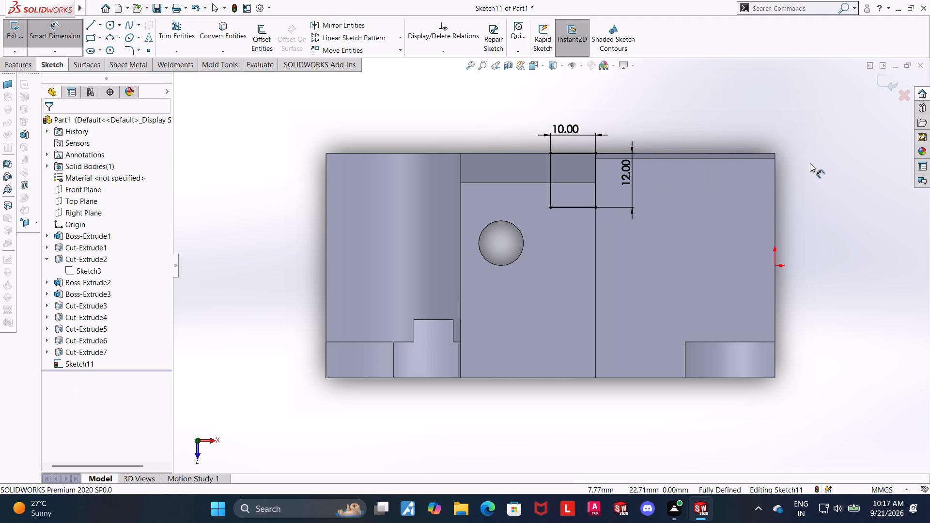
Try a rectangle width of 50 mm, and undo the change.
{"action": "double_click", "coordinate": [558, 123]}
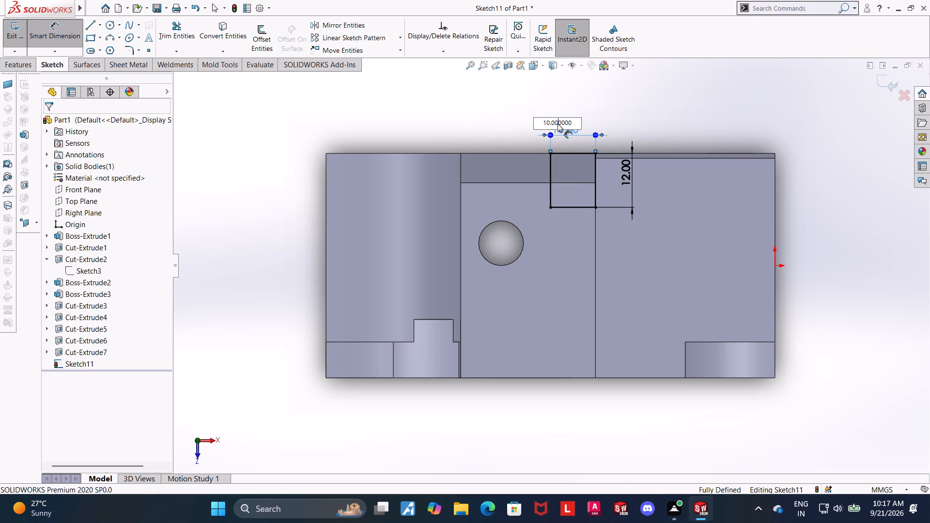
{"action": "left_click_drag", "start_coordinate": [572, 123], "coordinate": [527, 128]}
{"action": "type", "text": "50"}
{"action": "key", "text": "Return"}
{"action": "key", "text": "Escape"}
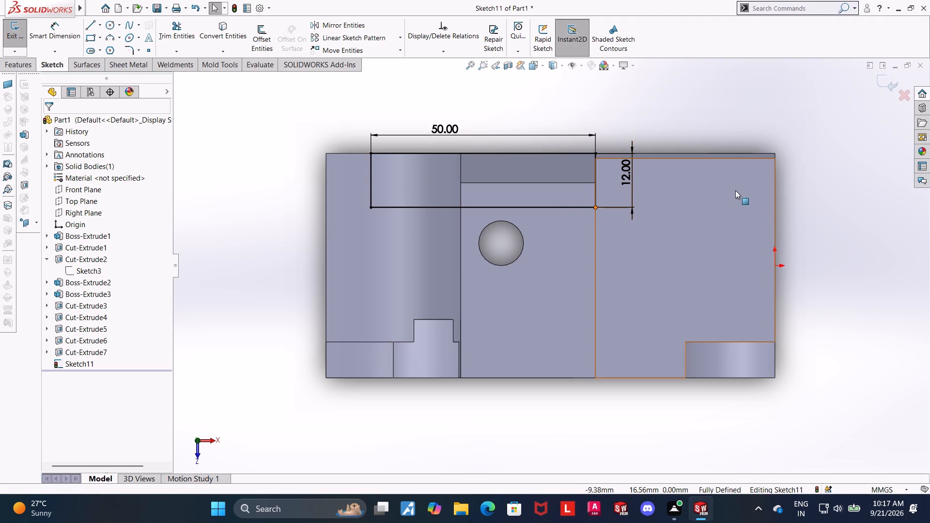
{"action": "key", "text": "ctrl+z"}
Delete all relations on the rectangle's front corner point that lies on the step edge.
{"action": "left_click", "coordinate": [595, 207]}
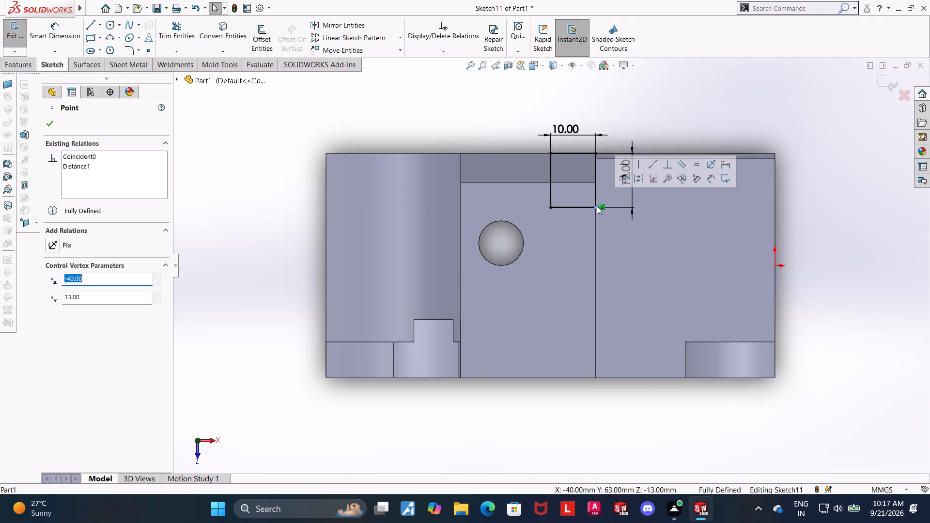
{"action": "right_click", "coordinate": [79, 159]}
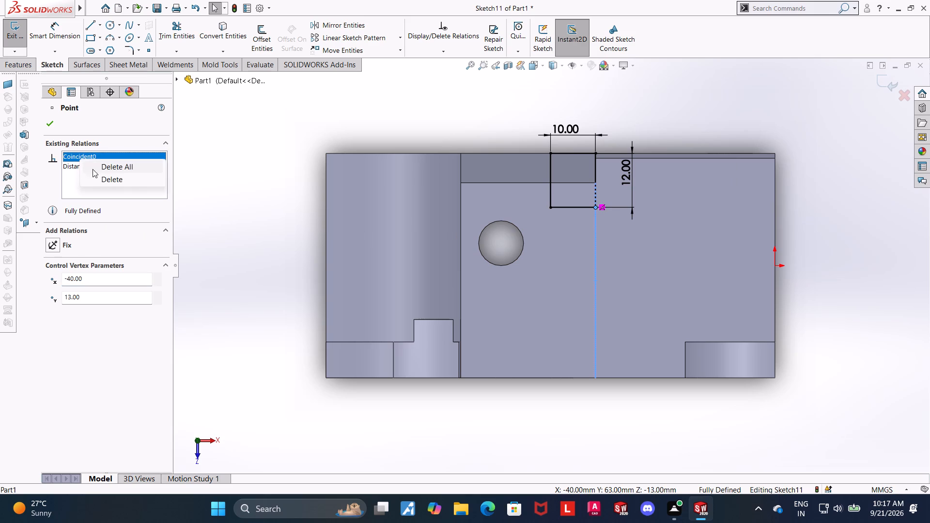
{"action": "left_click", "coordinate": [95, 170]}
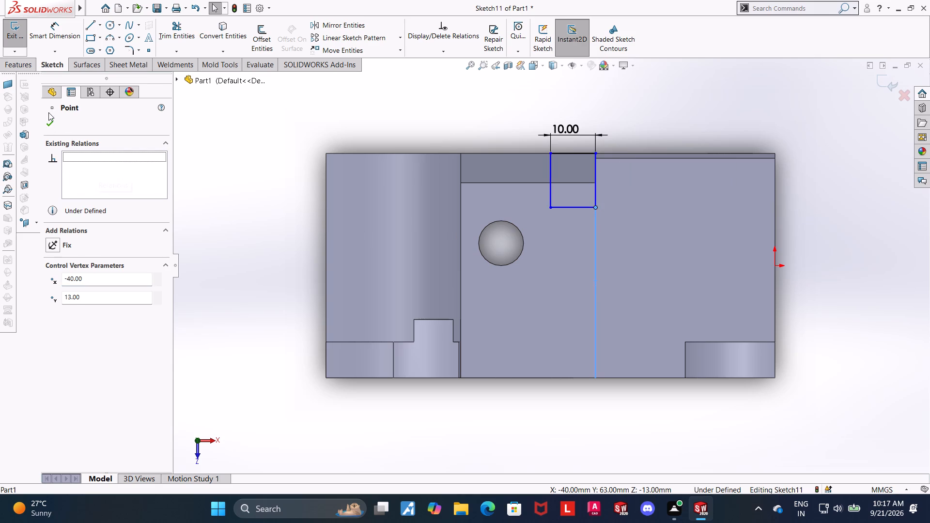
Dimension the rectangle's side along the step edge as 12 mm.
{"action": "key", "text": "Escape"}
{"action": "left_click", "coordinate": [49, 34]}
{"action": "left_click", "coordinate": [597, 180]}
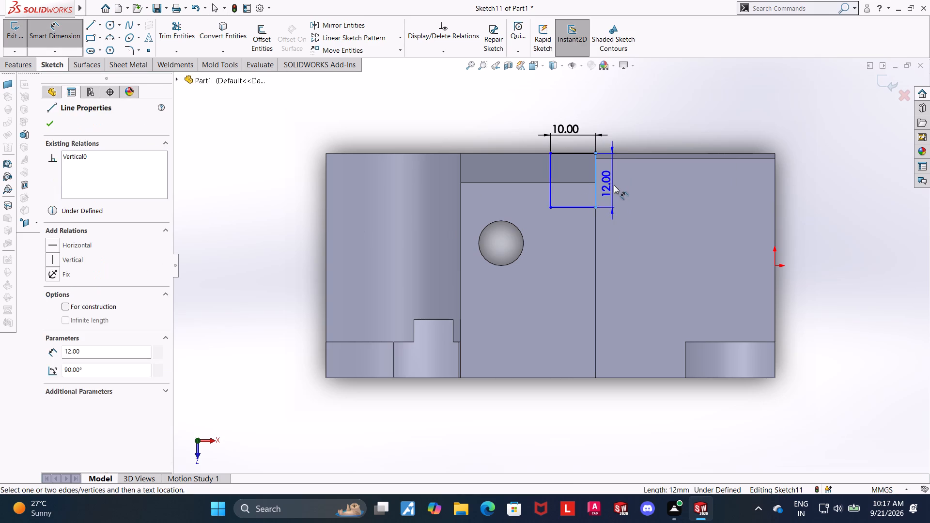
{"action": "left_click", "coordinate": [615, 185]}
{"action": "type", "text": "12"}
{"action": "key", "text": "Return"}
{"action": "key", "text": "Escape"}
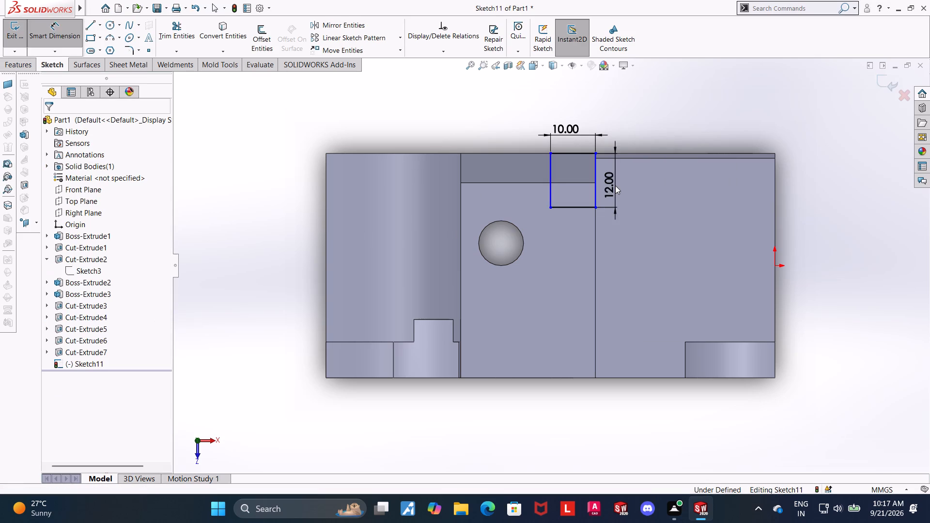
{"action": "key", "text": "Escape"}
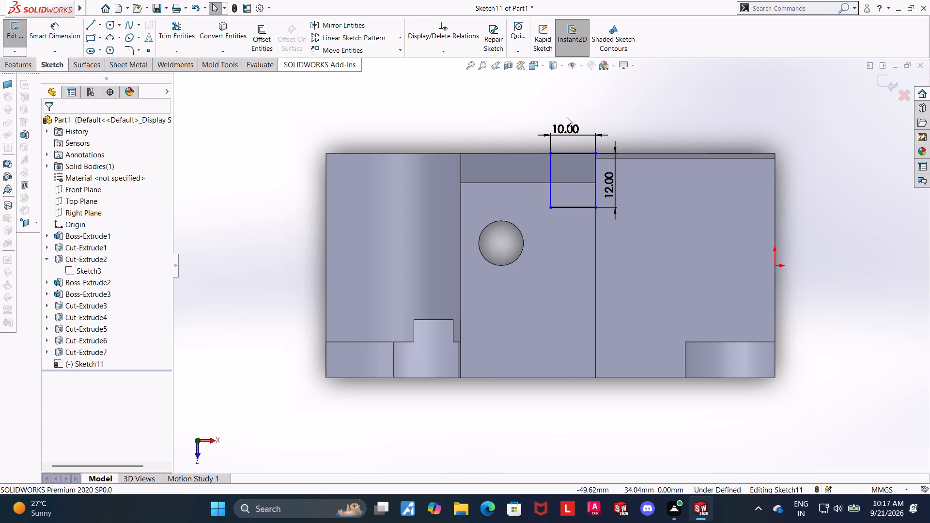
Replace the 10 mm width dimension with a 50 mm dimension from the rectangle's far side to the block's end edge at the origin.
{"action": "right_click", "coordinate": [561, 127]}
{"action": "left_click", "coordinate": [587, 253]}
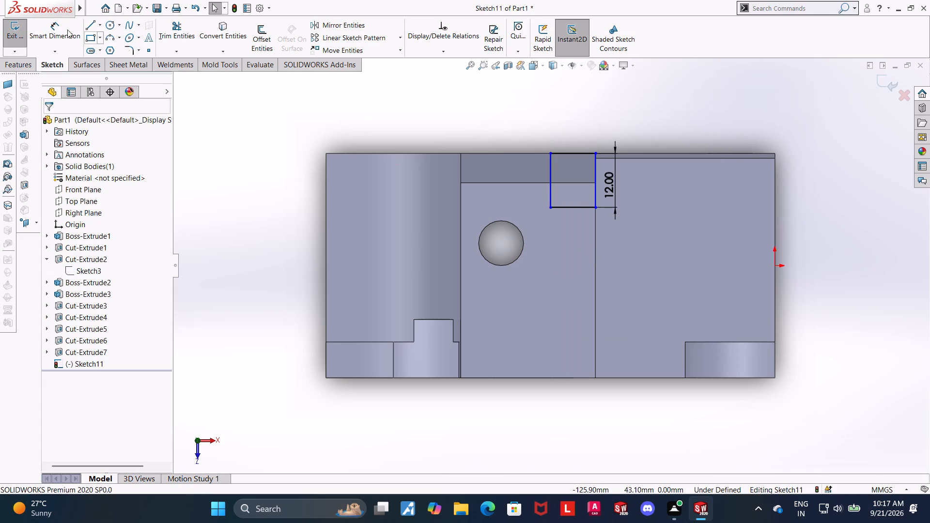
{"action": "left_click", "coordinate": [49, 28]}
{"action": "left_click", "coordinate": [553, 167]}
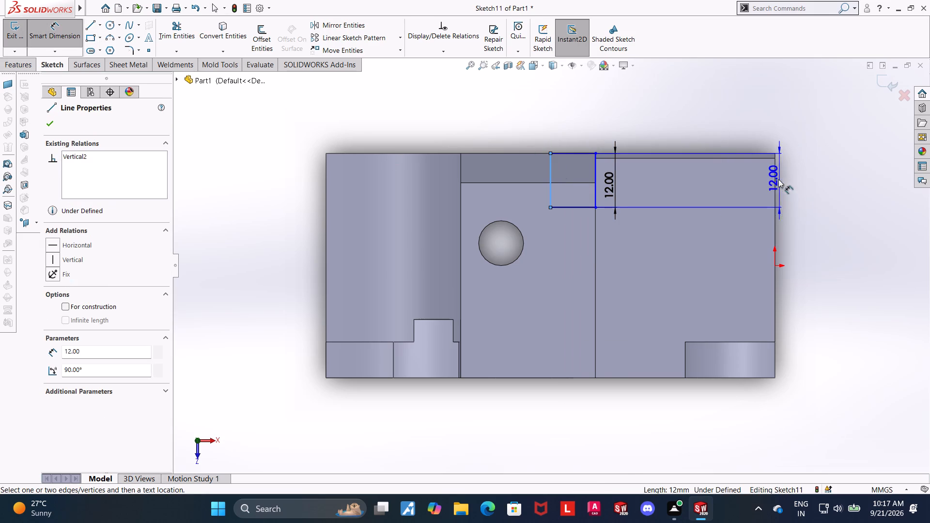
{"action": "left_click", "coordinate": [775, 178]}
{"action": "left_click", "coordinate": [703, 119]}
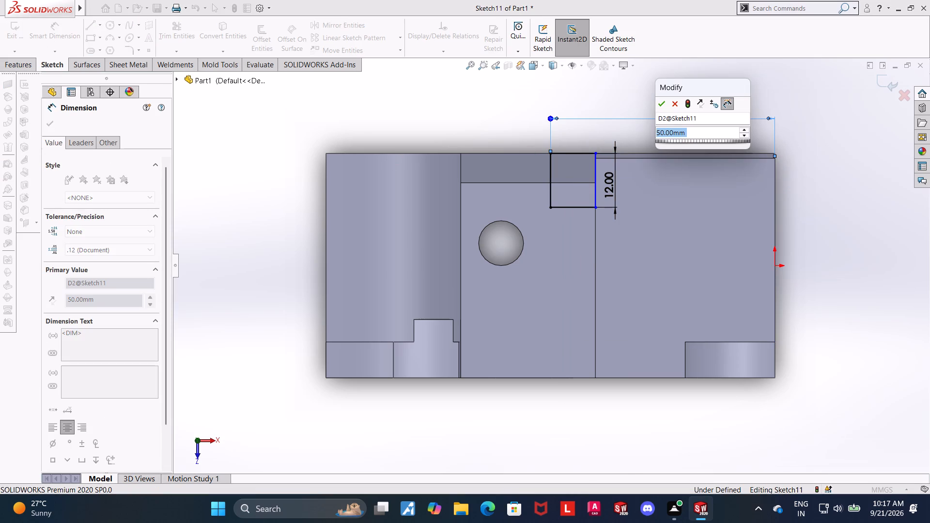
{"action": "left_click", "coordinate": [666, 107]}
{"action": "left_click", "coordinate": [837, 146]}
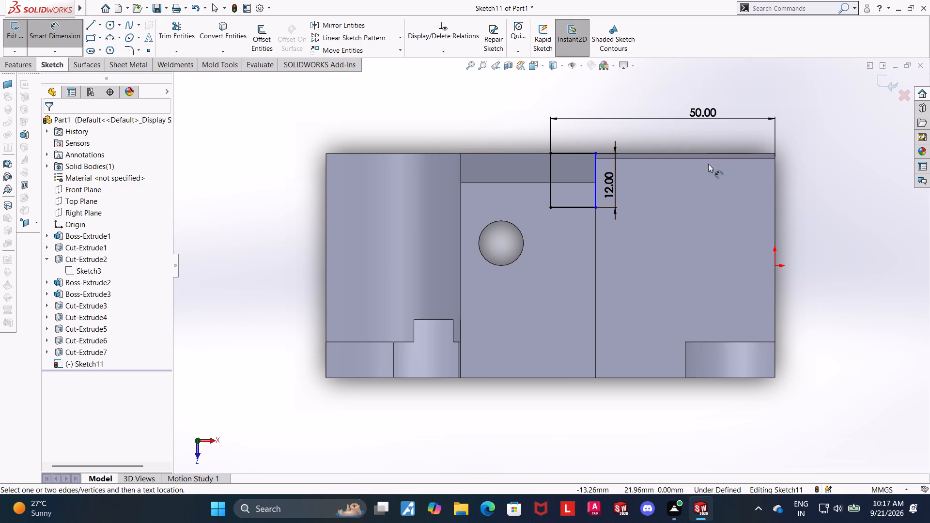
{"action": "key", "text": "Escape"}
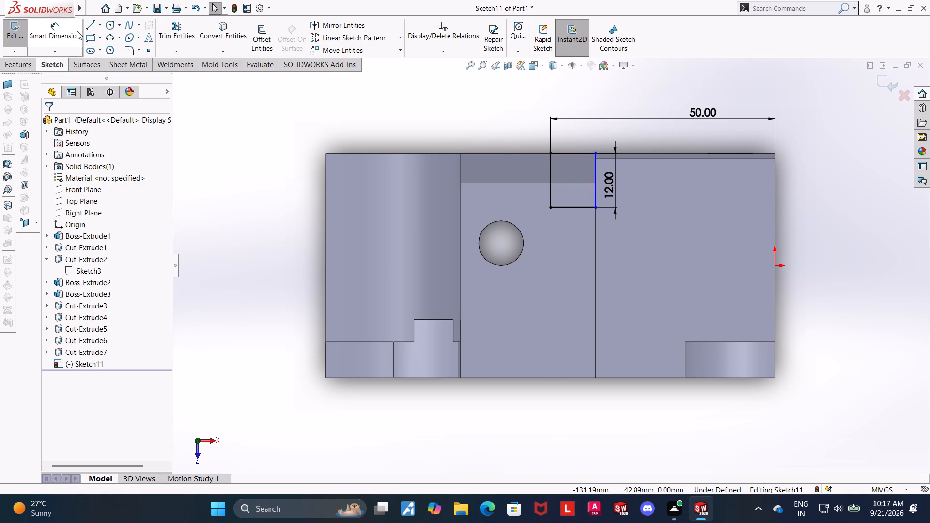
Dimension the rectangle's side along the block's rear edge as 50 mm, and exit the sketch.
{"action": "left_click", "coordinate": [77, 31]}
{"action": "left_click", "coordinate": [564, 153]}
{"action": "left_click", "coordinate": [571, 136]}
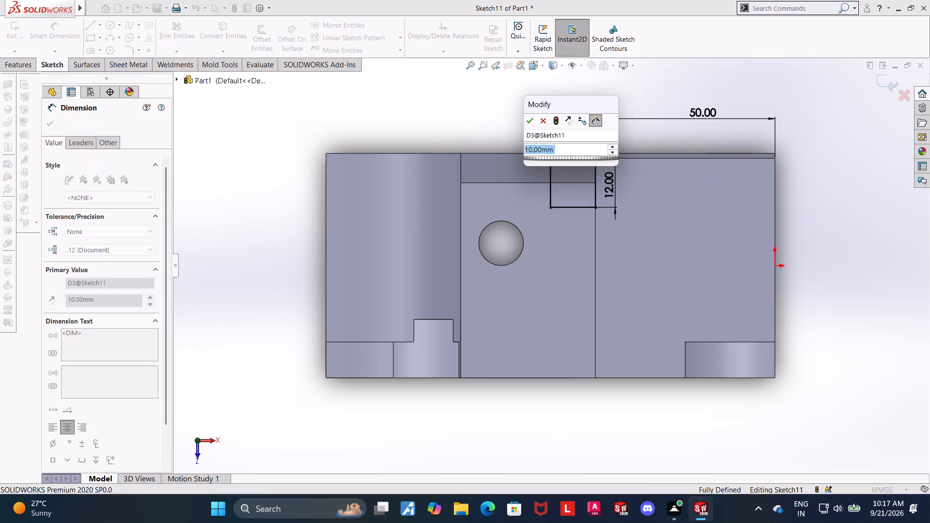
{"action": "type", "text": "50"}
{"action": "key", "text": "Return"}
{"action": "key", "text": "Escape"}
{"action": "key", "text": "Escape"}
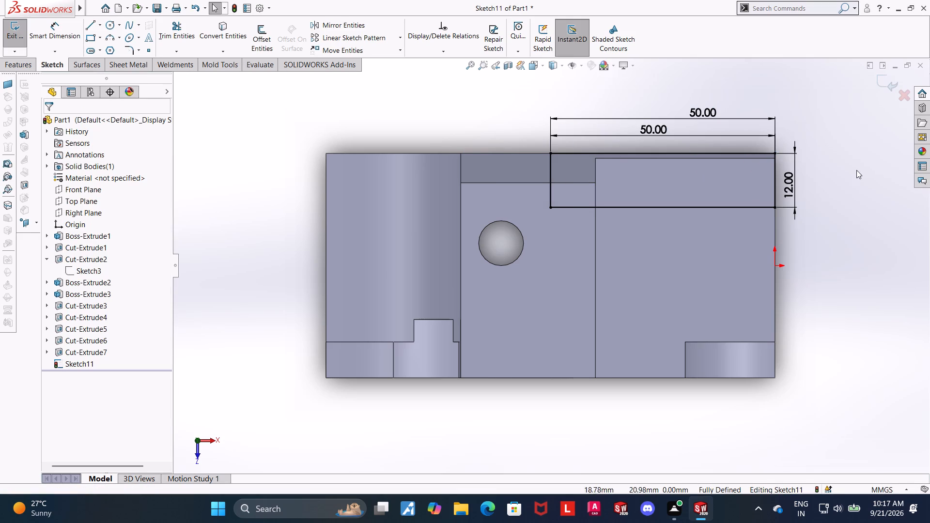
{"action": "left_click", "coordinate": [885, 79]}
Cut the 50 by 12 mm rectangle down through the block's rear side with an Extruded Cut set to Through All.
{"action": "middle_click_drag", "start_coordinate": [826, 213], "coordinate": [829, 159]}
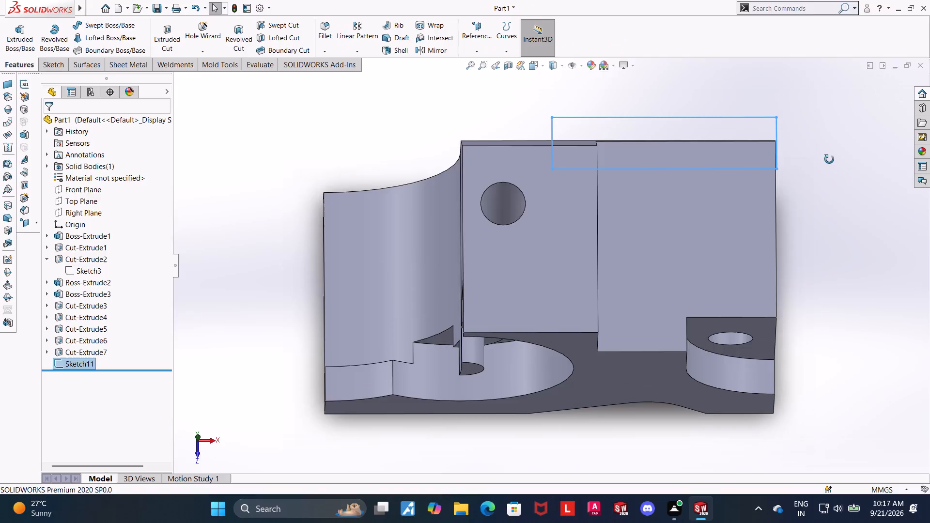
{"action": "middle_click_drag", "start_coordinate": [829, 159], "coordinate": [832, 146]}
{"action": "middle_click_drag", "start_coordinate": [825, 108], "coordinate": [857, 85]}
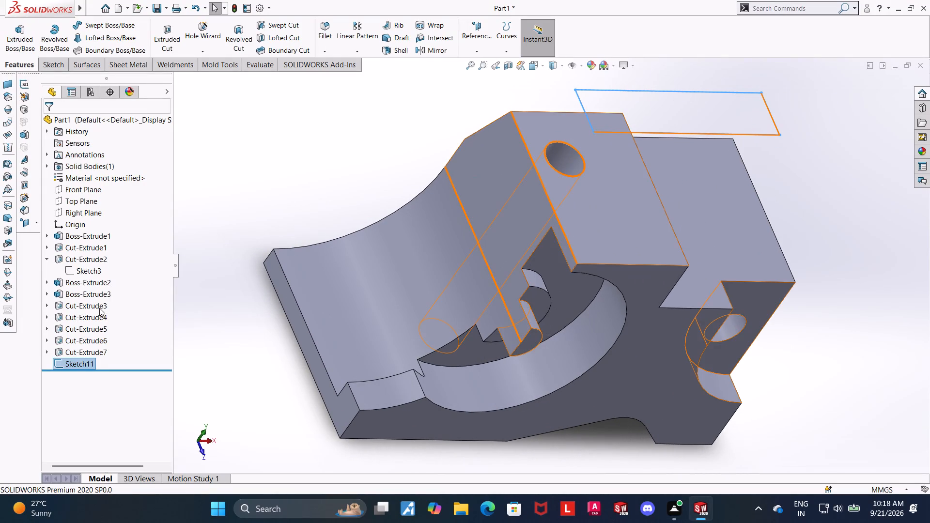
{"action": "left_click", "coordinate": [74, 360]}
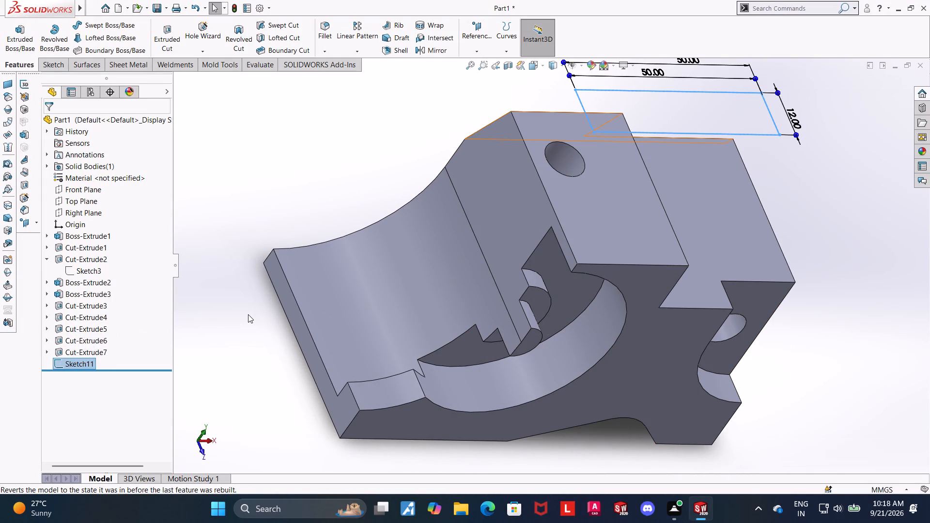
{"action": "scroll", "coordinate": [248, 314], "scroll_direction": "up", "scroll_amount": 2}
{"action": "left_click", "coordinate": [859, 144]}
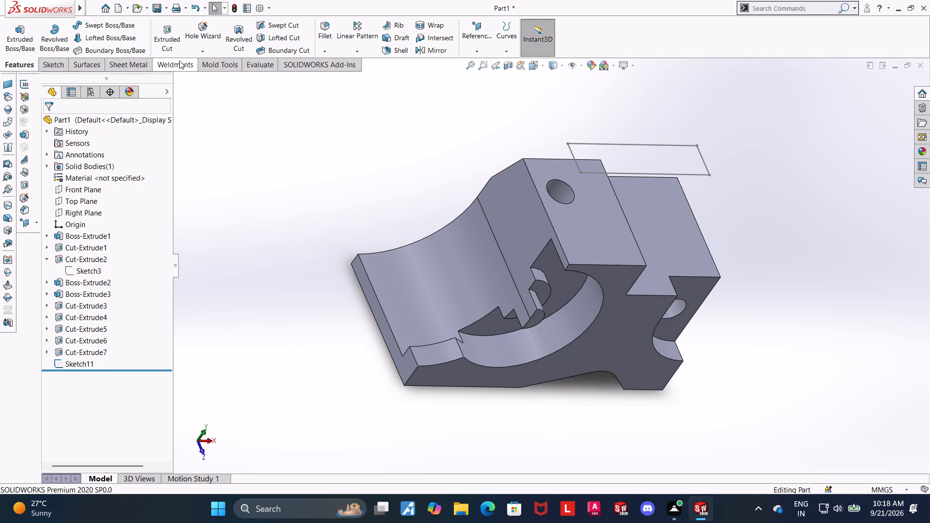
{"action": "left_click", "coordinate": [168, 31]}
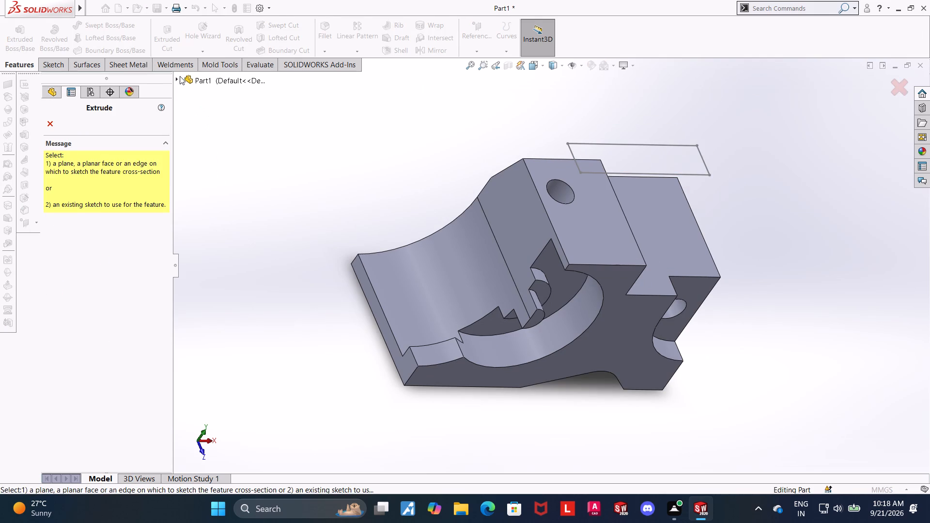
{"action": "left_click", "coordinate": [178, 77]}
{"action": "left_click", "coordinate": [201, 313]}
{"action": "middle_click", "coordinate": [316, 276]}
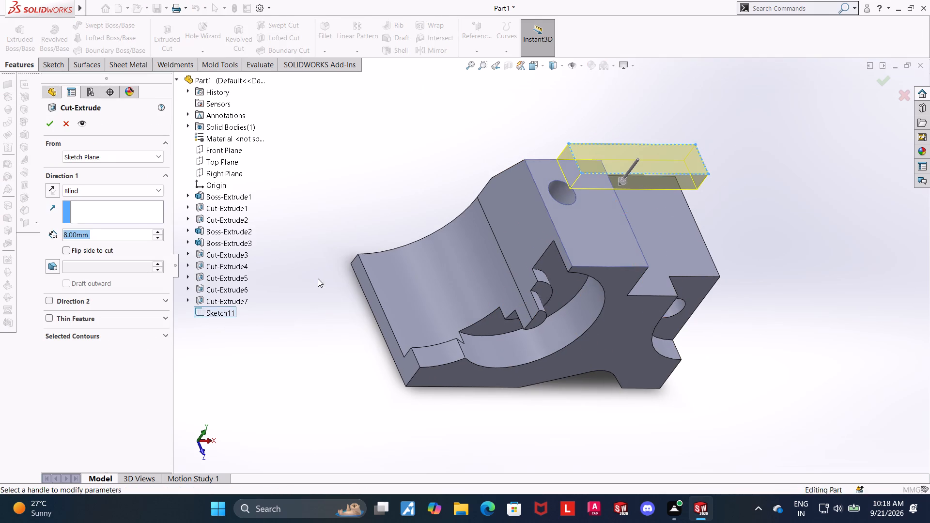
{"action": "left_click", "coordinate": [62, 188]}
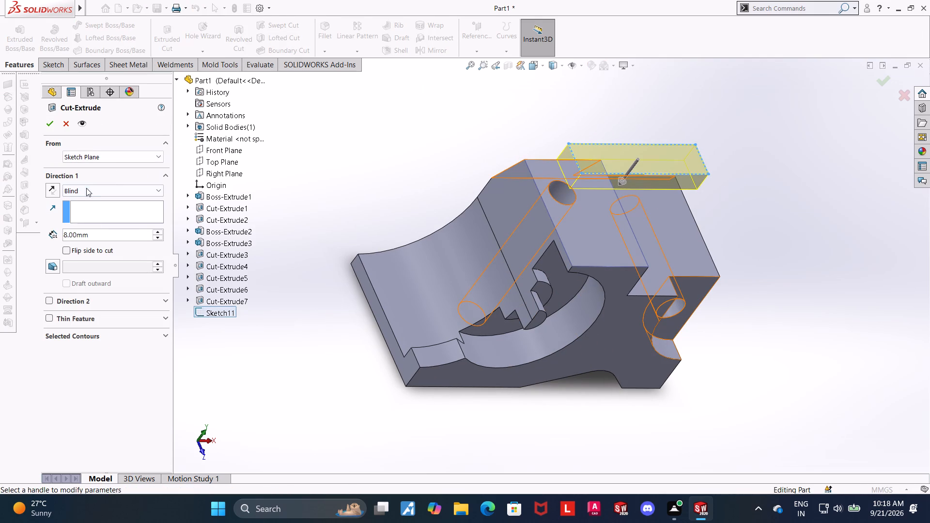
{"action": "left_click", "coordinate": [86, 185]}
{"action": "left_click", "coordinate": [85, 210]}
{"action": "left_click", "coordinate": [52, 123]}
{"action": "left_click", "coordinate": [305, 232]}
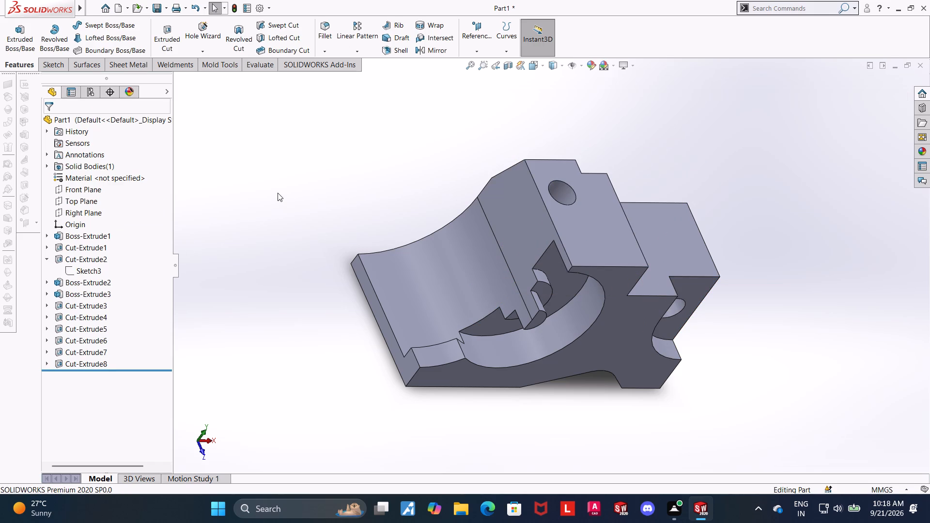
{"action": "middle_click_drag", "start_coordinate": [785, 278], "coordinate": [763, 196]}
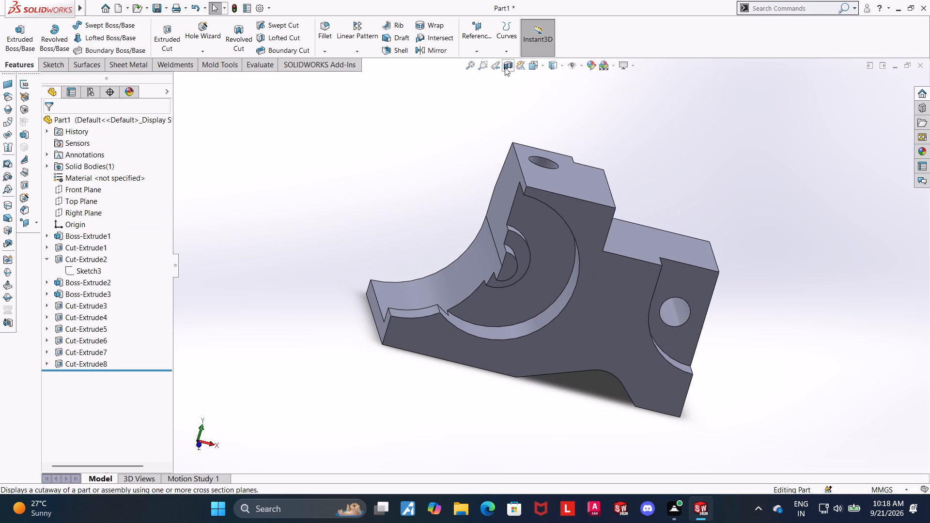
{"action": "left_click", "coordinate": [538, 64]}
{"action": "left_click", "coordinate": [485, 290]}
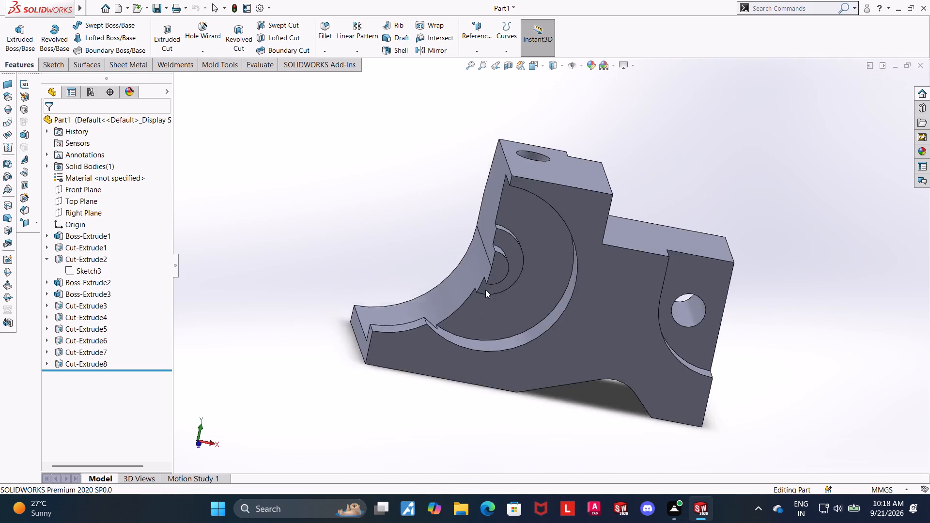
Examine the block's recesses, half-round bosses, base cut and rear cutout from several angles.
{"action": "scroll", "coordinate": [778, 284], "scroll_direction": "up", "scroll_amount": 2}
{"action": "middle_click_drag", "start_coordinate": [753, 299], "coordinate": [793, 312]}
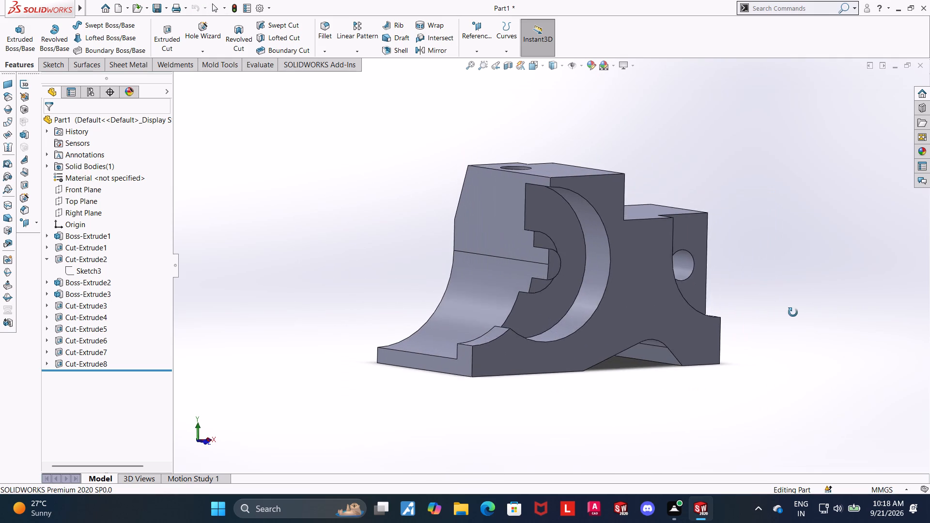
{"action": "middle_click_drag", "start_coordinate": [793, 312], "coordinate": [784, 312]}
{"action": "scroll", "coordinate": [783, 312], "scroll_direction": "up", "scroll_amount": 1}
{"action": "scroll", "coordinate": [736, 268], "scroll_direction": "down", "scroll_amount": 2}
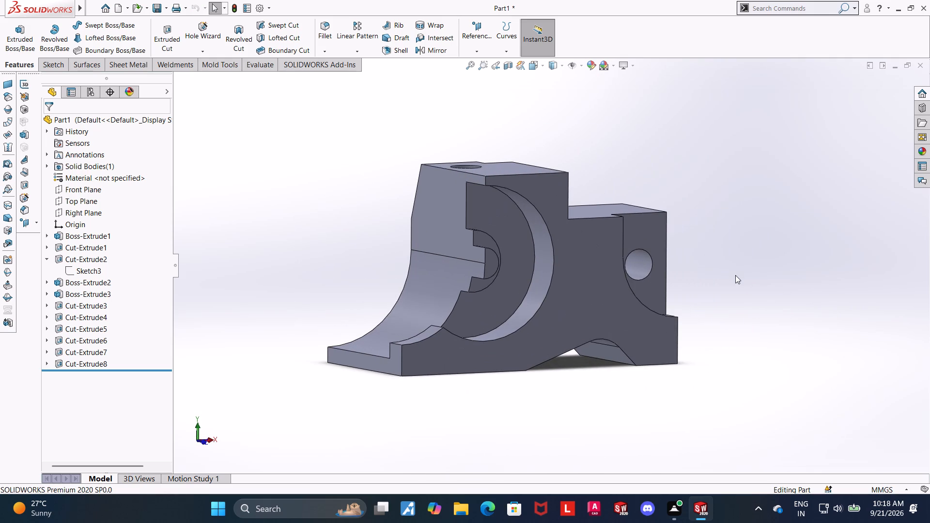
{"action": "scroll", "coordinate": [735, 275], "scroll_direction": "up", "scroll_amount": 2}
{"action": "scroll", "coordinate": [593, 276], "scroll_direction": "down", "scroll_amount": 1}
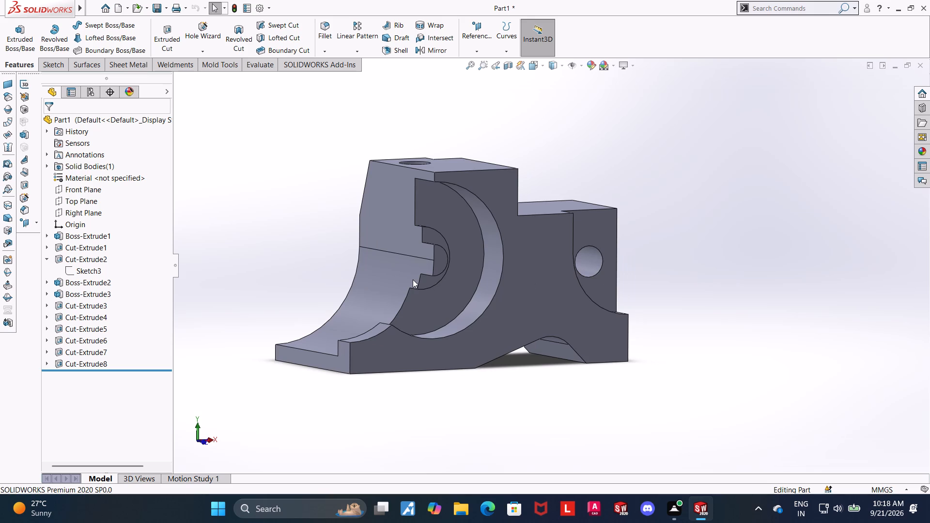
{"action": "scroll", "coordinate": [568, 400], "scroll_direction": "up", "scroll_amount": 2}
{"action": "left_click", "coordinate": [506, 371]}
{"action": "middle_click_drag", "start_coordinate": [528, 377], "coordinate": [493, 345]}
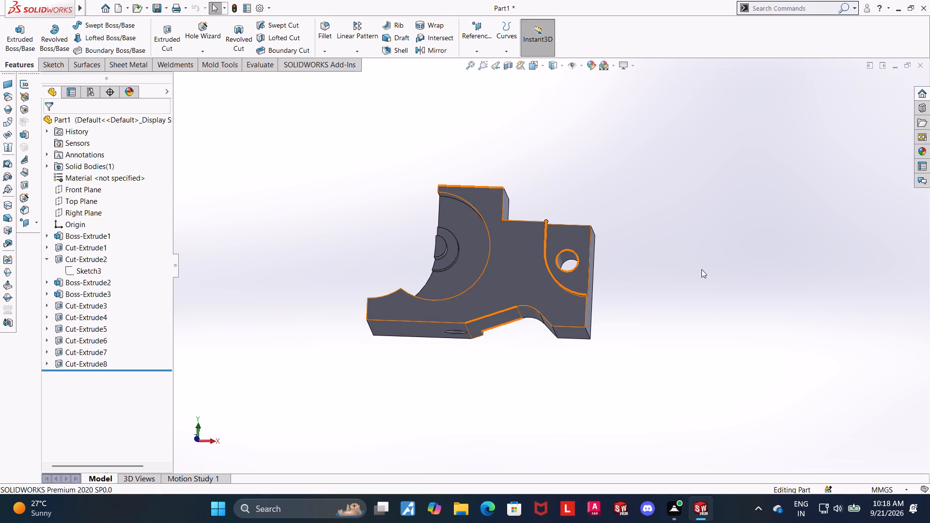
{"action": "middle_click_drag", "start_coordinate": [704, 278], "coordinate": [708, 295]}
Review the block in the standard front, back, left, right, top, bottom, isometric and normal-to views.
{"action": "key", "text": "ctrl+n"}
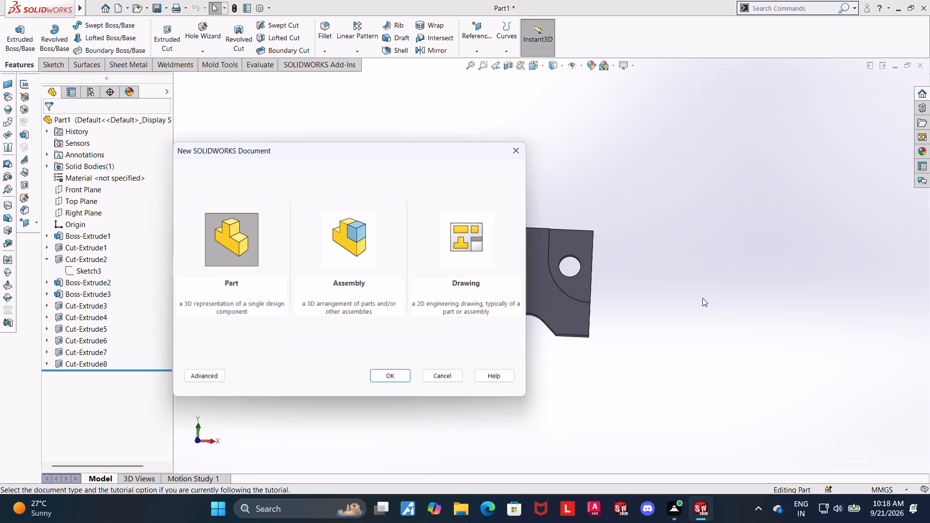
{"action": "left_click", "coordinate": [528, 145]}
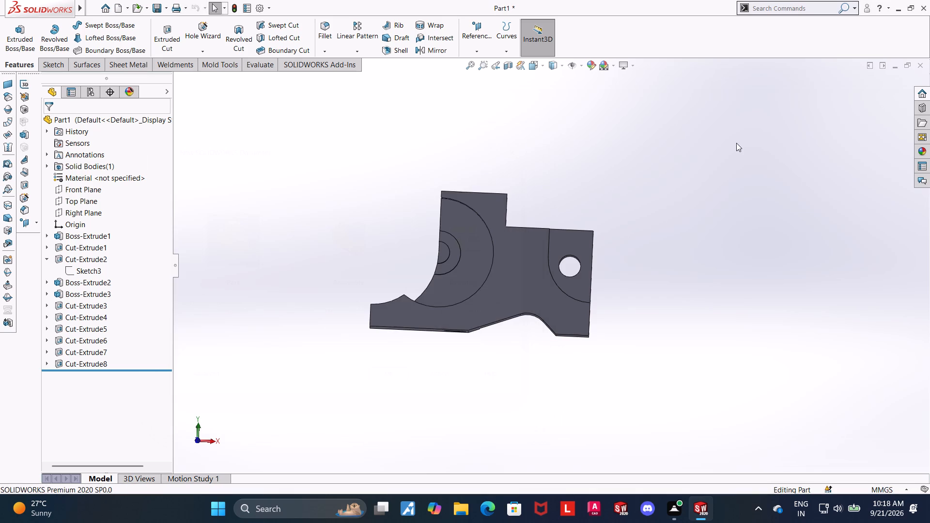
{"action": "key", "text": "ctrl+1"}
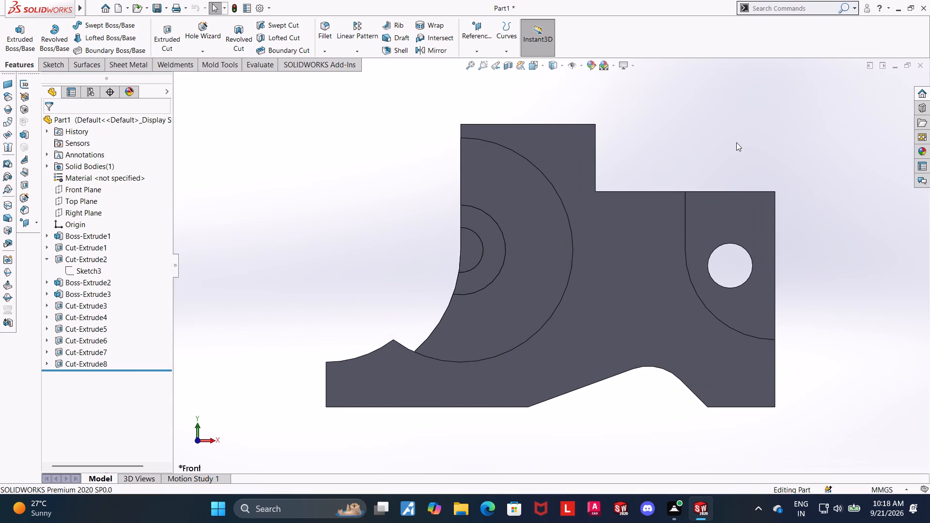
{"action": "key", "text": "ctrl+2"}
{"action": "key", "text": "ctrl+3"}
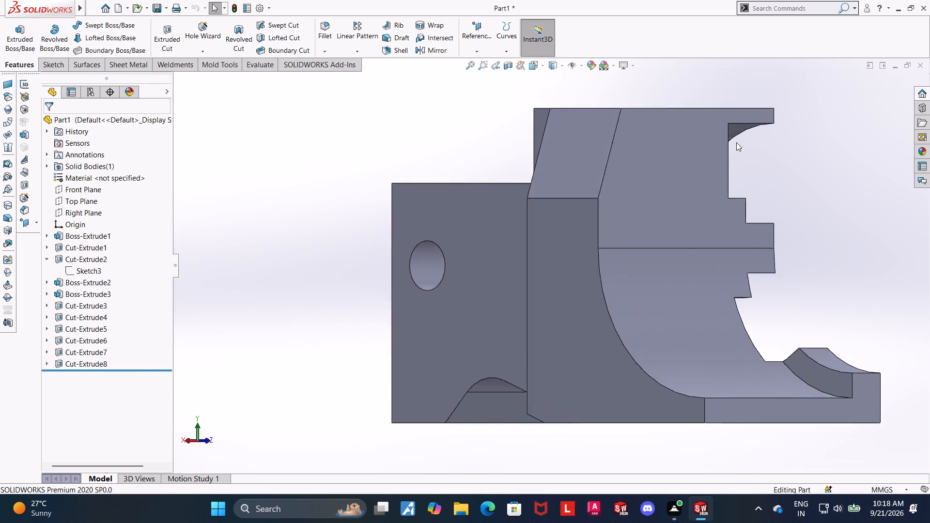
{"action": "key", "text": "ctrl+4"}
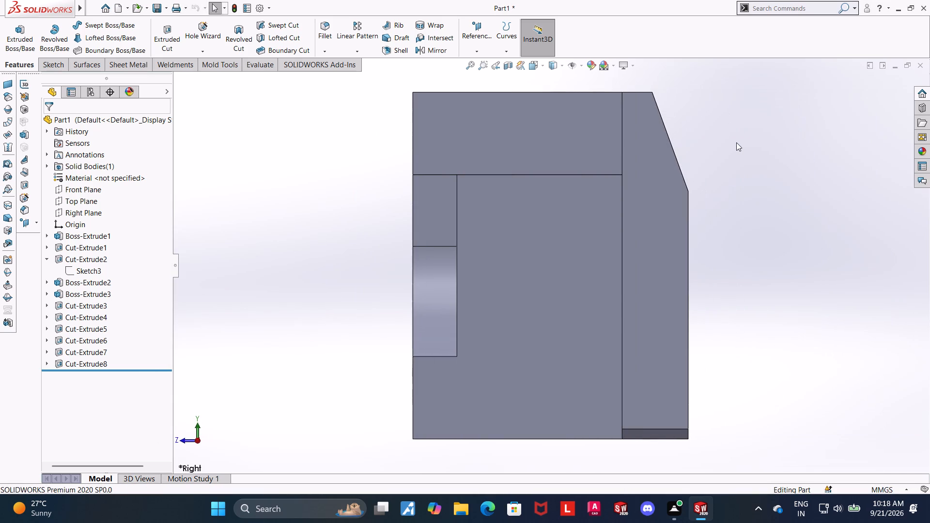
{"action": "key", "text": "ctrl+5"}
{"action": "key", "text": "ctrl+6"}
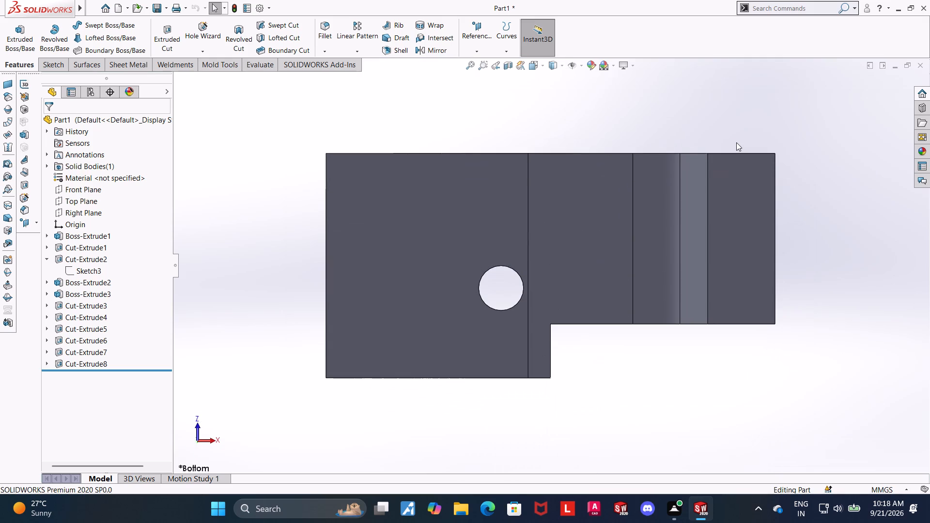
{"action": "key", "text": "ctrl+7"}
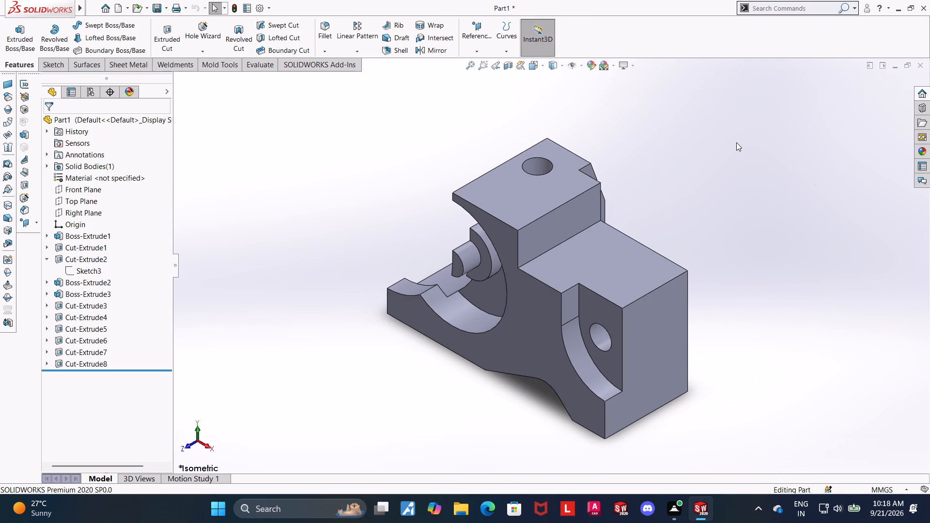
{"action": "key", "text": "ctrl+8"}
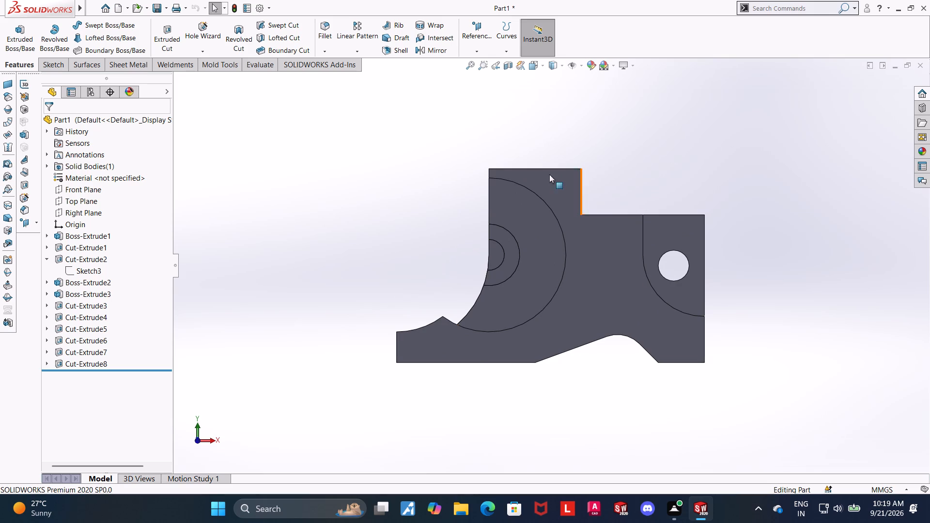
Assign the Copper material from the Copper Alloys category to the part.
{"action": "middle_click_drag", "start_coordinate": [447, 154], "coordinate": [482, 180]}
{"action": "right_click", "coordinate": [110, 180]}
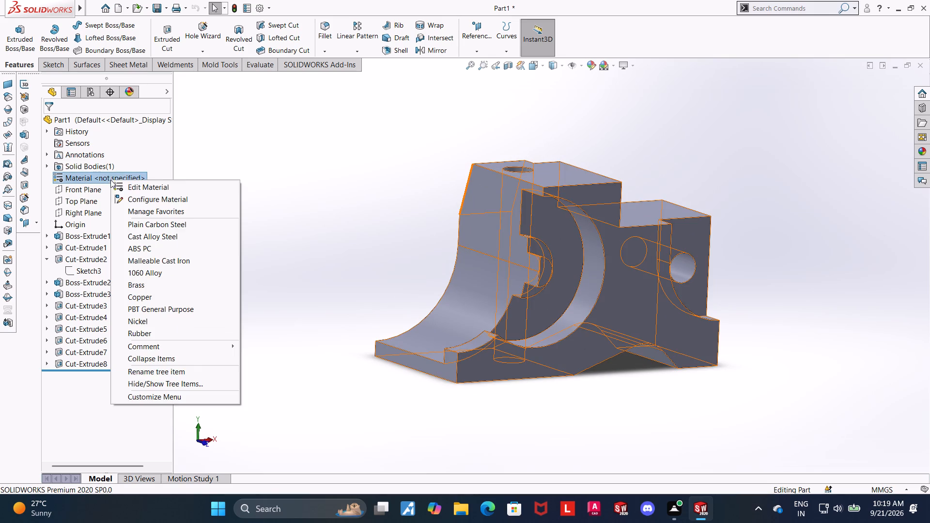
{"action": "left_click", "coordinate": [129, 185]}
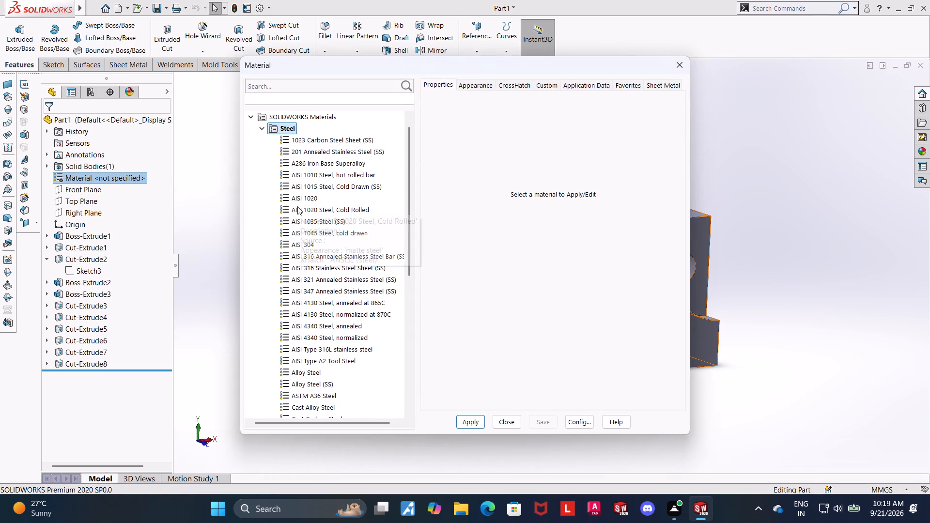
{"action": "scroll", "coordinate": [319, 326], "scroll_direction": "down", "scroll_amount": 4}
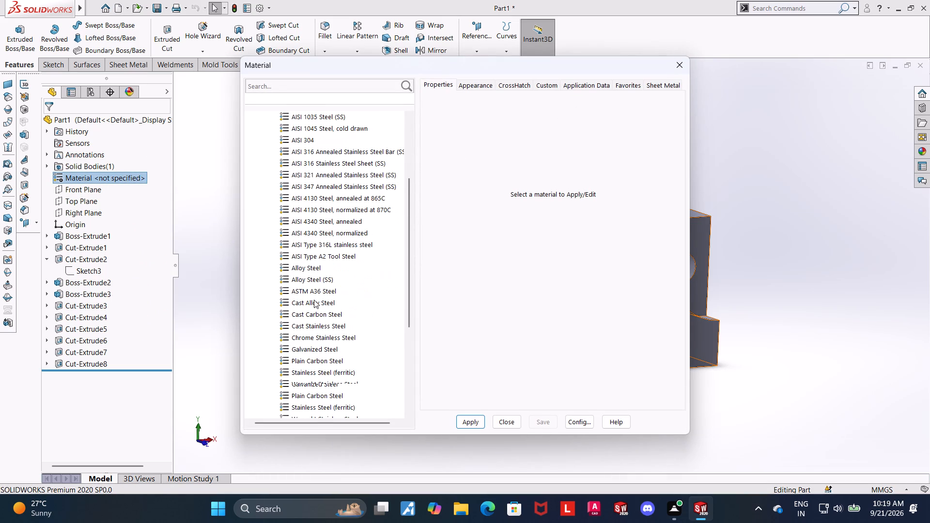
{"action": "scroll", "coordinate": [320, 337], "scroll_direction": "down", "scroll_amount": 2}
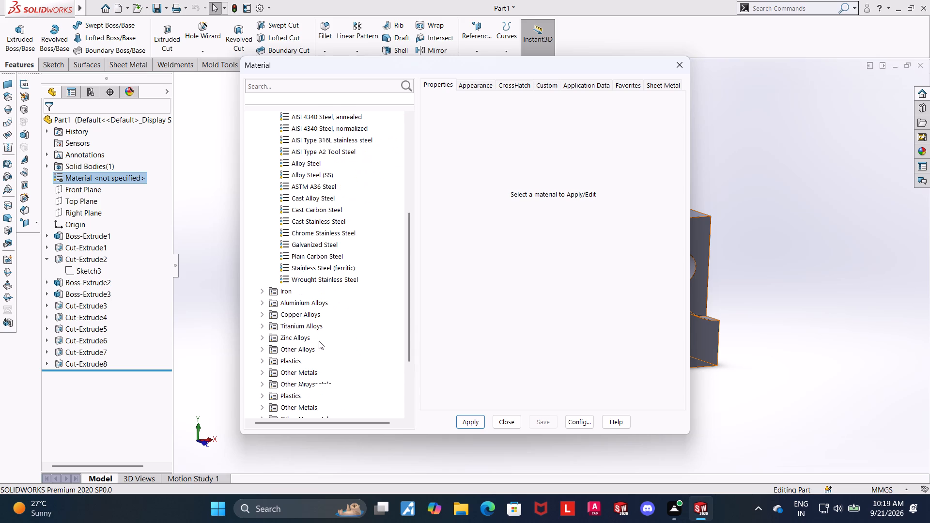
{"action": "left_click", "coordinate": [264, 314]}
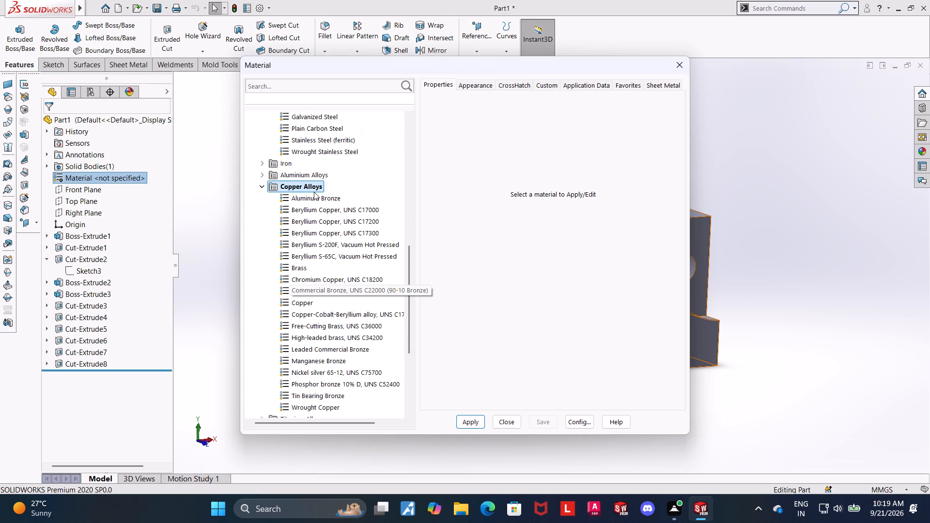
{"action": "left_click", "coordinate": [315, 303]}
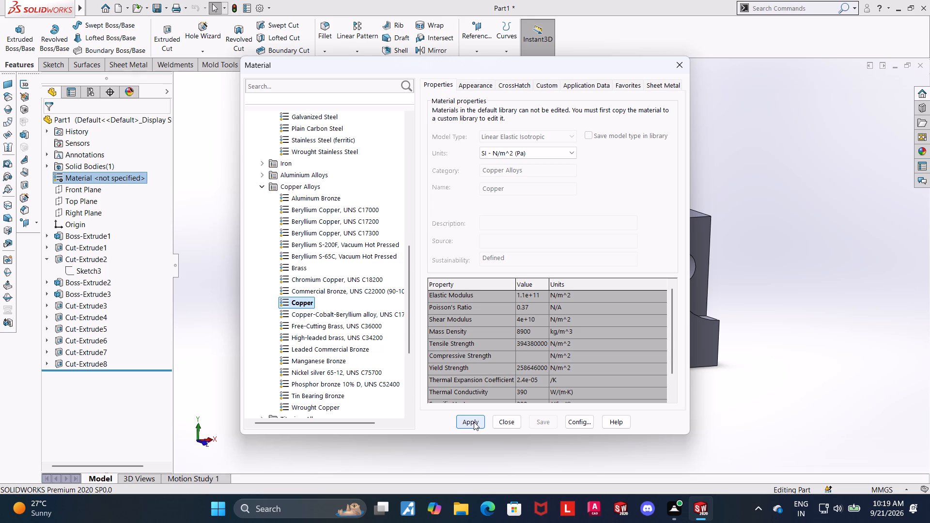
{"action": "scroll", "coordinate": [546, 369], "scroll_direction": "down", "scroll_amount": 1}
{"action": "left_click", "coordinate": [476, 427]}
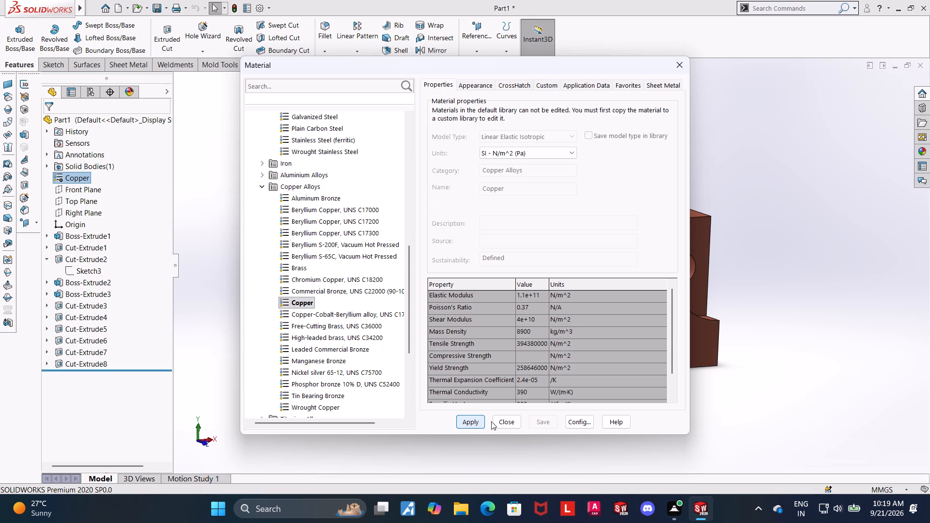
{"action": "left_click", "coordinate": [495, 420]}
{"action": "left_click", "coordinate": [884, 390]}
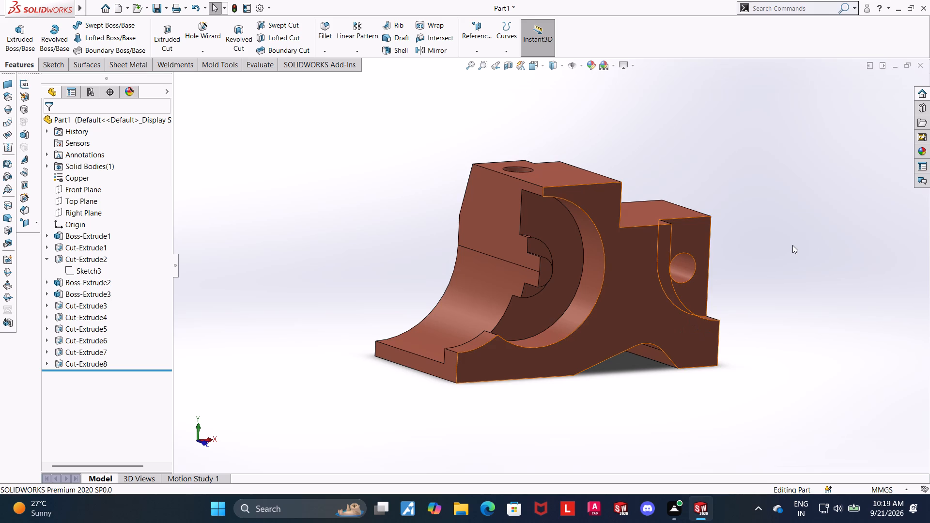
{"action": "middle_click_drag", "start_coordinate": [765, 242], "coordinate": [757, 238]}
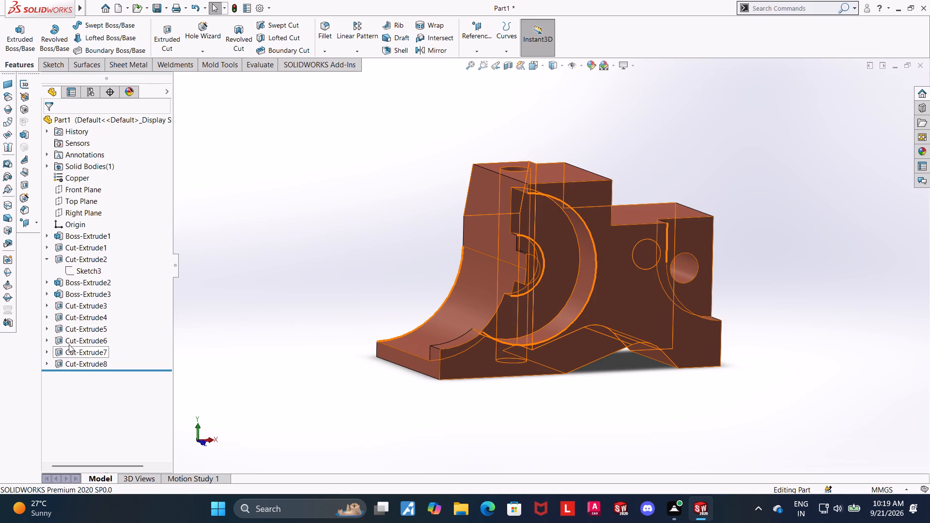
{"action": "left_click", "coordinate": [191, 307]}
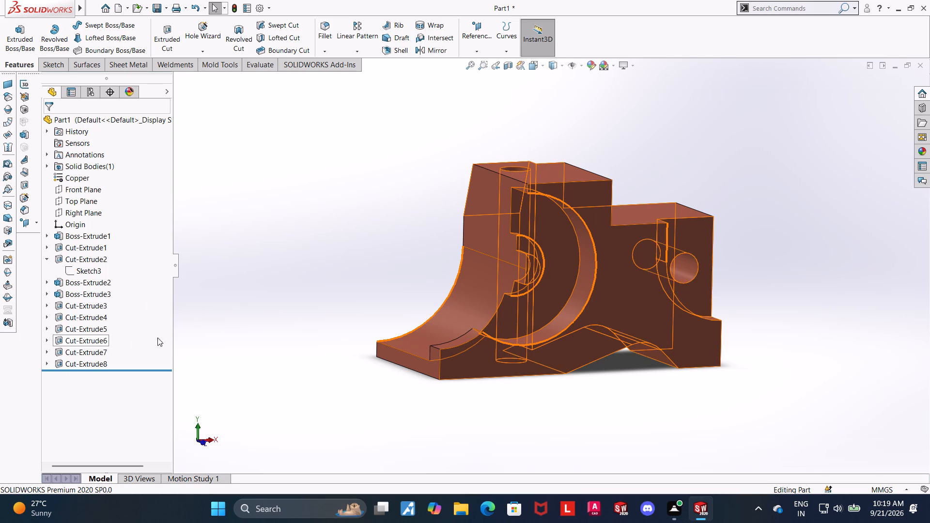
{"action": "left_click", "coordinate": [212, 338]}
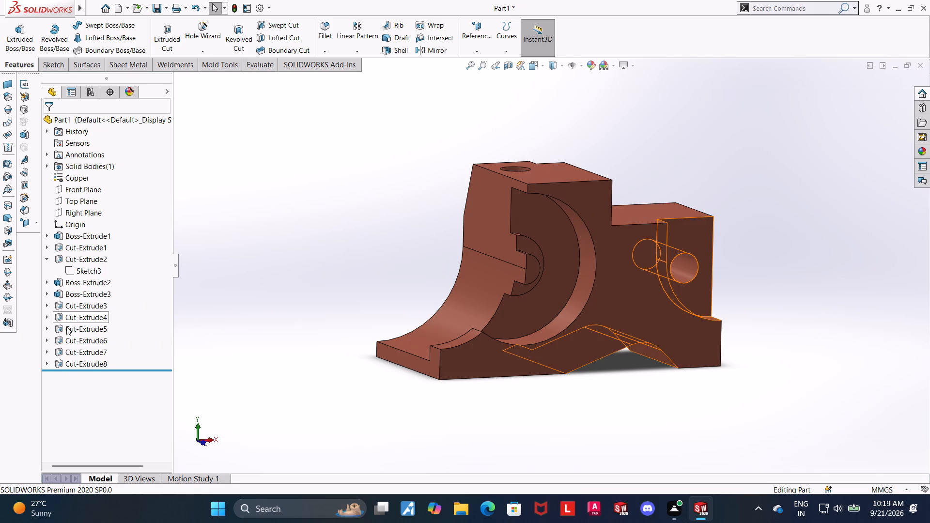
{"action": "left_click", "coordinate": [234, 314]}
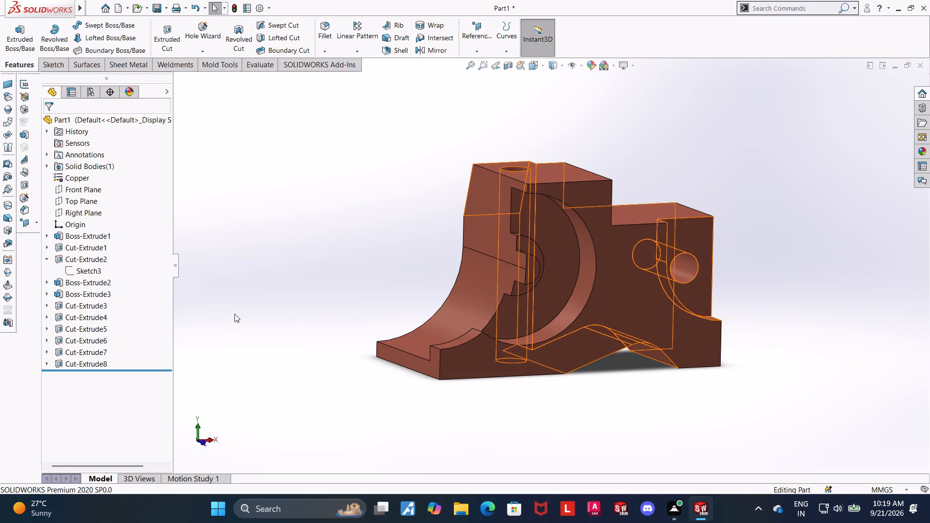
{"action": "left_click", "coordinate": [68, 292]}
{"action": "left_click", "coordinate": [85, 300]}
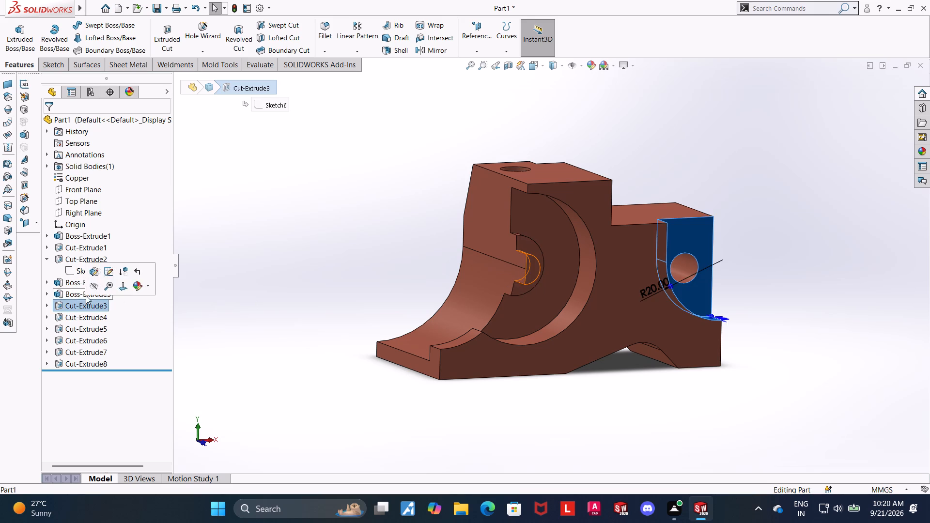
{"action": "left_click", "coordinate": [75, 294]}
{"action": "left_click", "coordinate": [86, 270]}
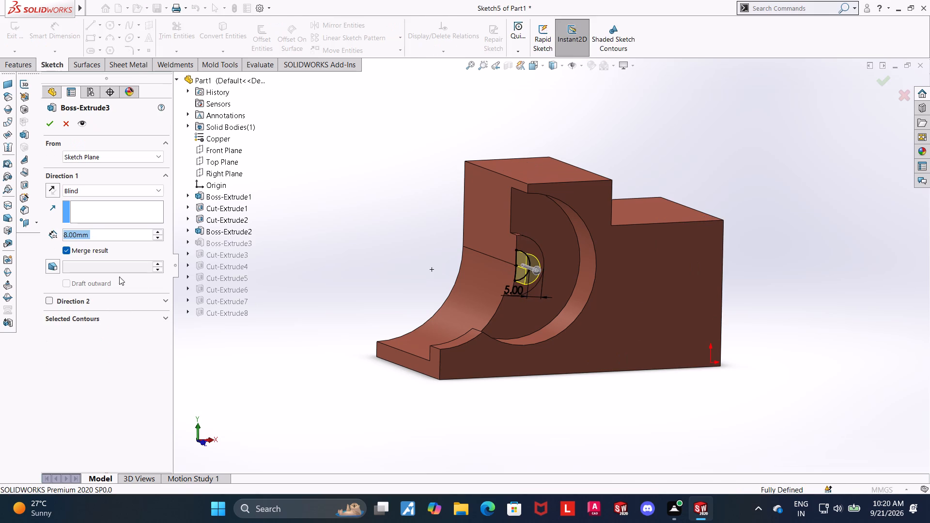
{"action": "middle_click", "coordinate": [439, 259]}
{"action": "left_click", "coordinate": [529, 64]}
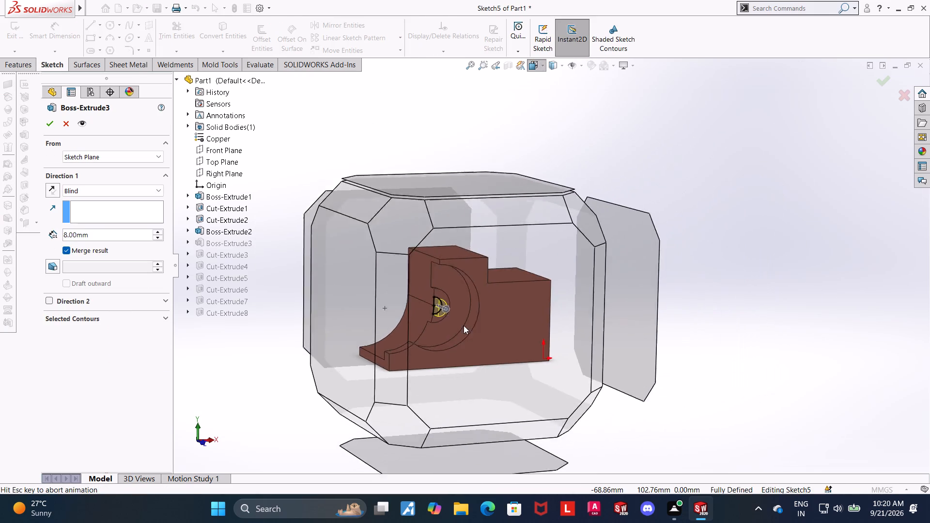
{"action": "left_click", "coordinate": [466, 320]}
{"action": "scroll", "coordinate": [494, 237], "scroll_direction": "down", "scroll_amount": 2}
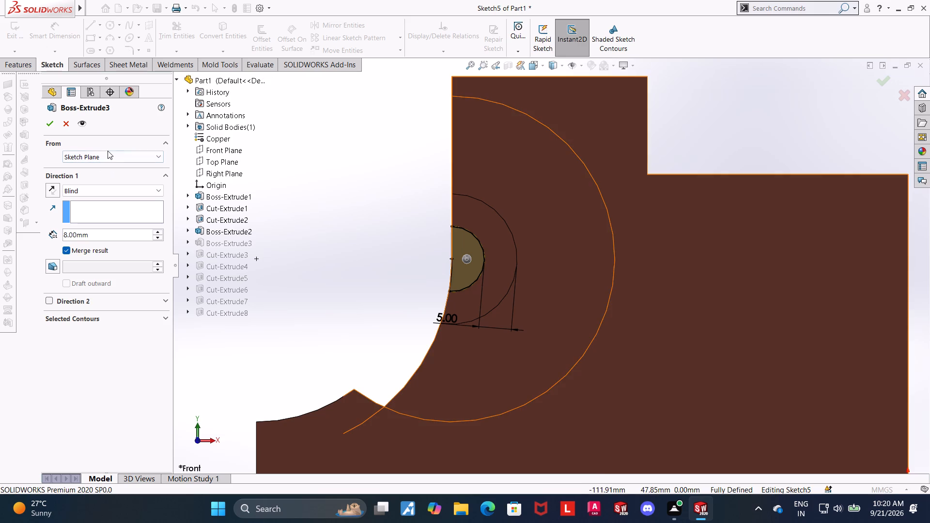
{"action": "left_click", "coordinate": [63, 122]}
Edit the smaller half-round boss's sketch (Sketch5) and trim away its half-circle profile with Power trim.
{"action": "left_click", "coordinate": [48, 291]}
{"action": "left_click", "coordinate": [71, 304]}
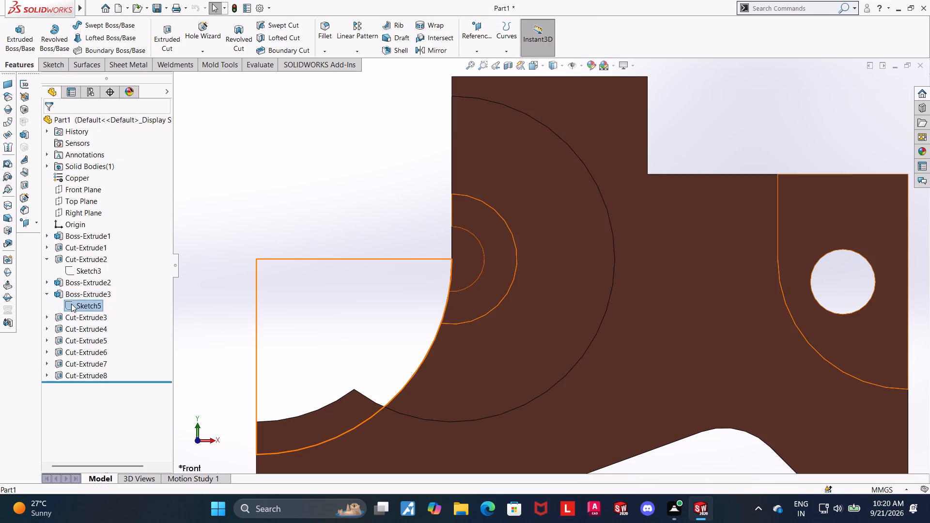
{"action": "left_click", "coordinate": [81, 278]}
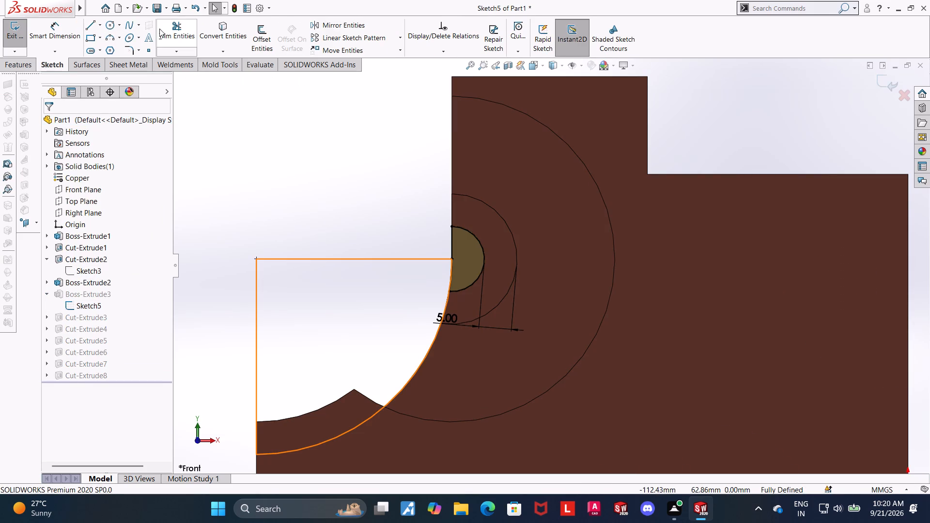
{"action": "left_click", "coordinate": [166, 28]}
{"action": "left_click_drag", "start_coordinate": [516, 241], "coordinate": [404, 276]}
{"action": "left_click_drag", "start_coordinate": [481, 270], "coordinate": [353, 285]}
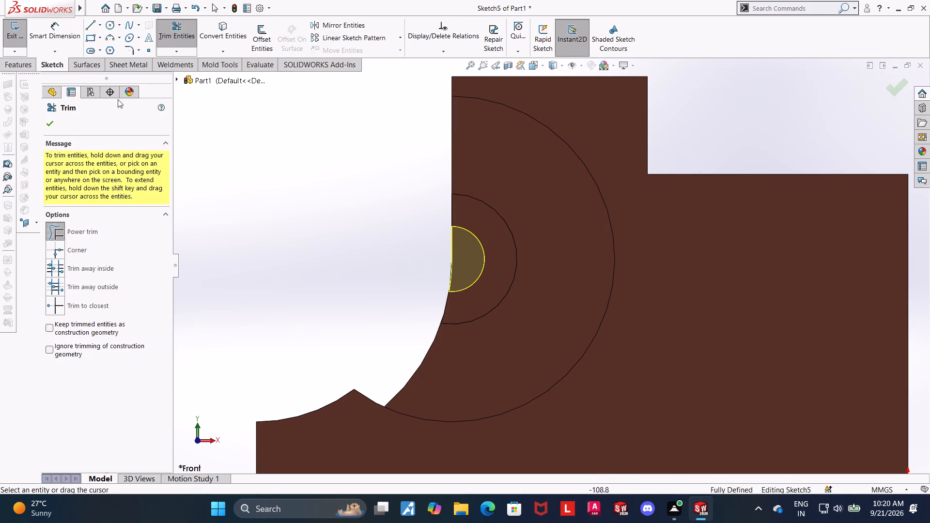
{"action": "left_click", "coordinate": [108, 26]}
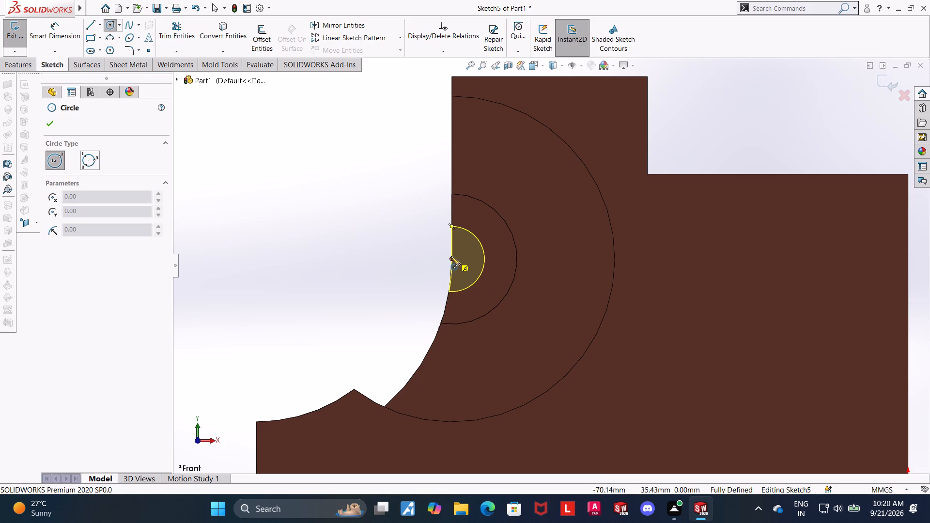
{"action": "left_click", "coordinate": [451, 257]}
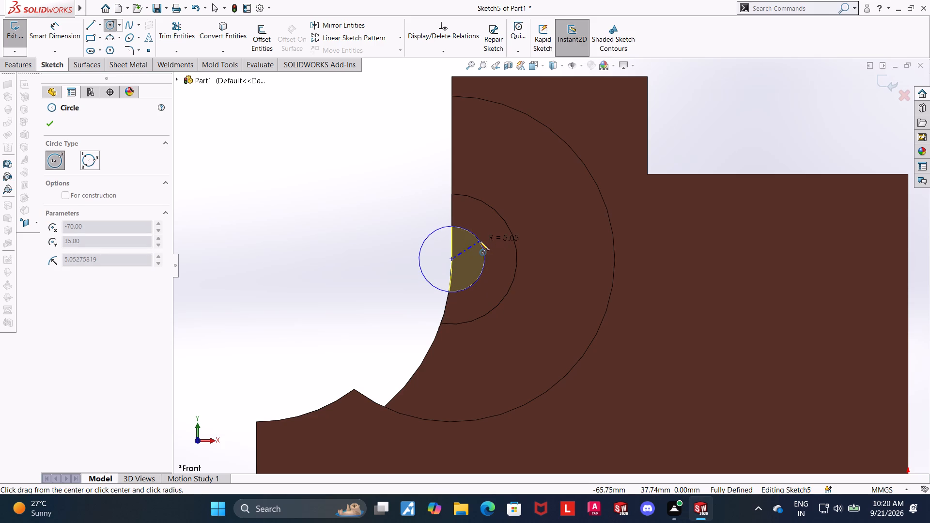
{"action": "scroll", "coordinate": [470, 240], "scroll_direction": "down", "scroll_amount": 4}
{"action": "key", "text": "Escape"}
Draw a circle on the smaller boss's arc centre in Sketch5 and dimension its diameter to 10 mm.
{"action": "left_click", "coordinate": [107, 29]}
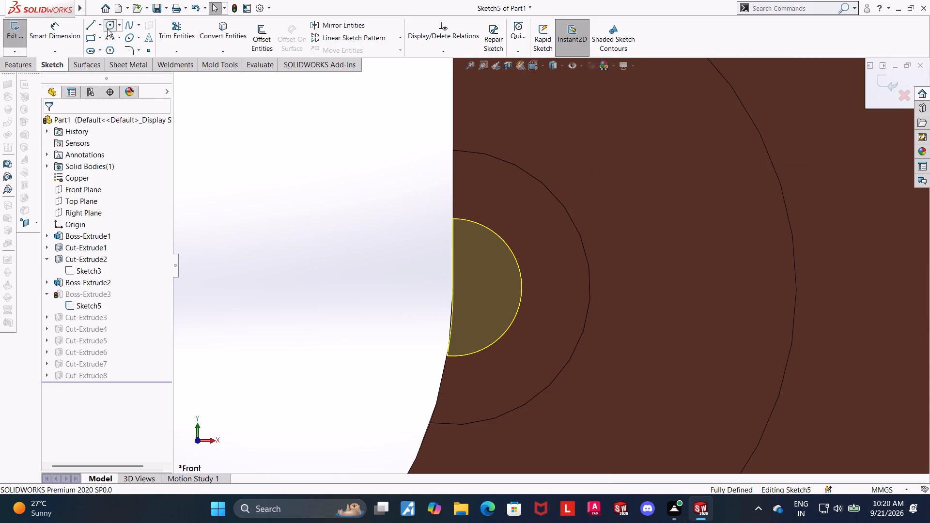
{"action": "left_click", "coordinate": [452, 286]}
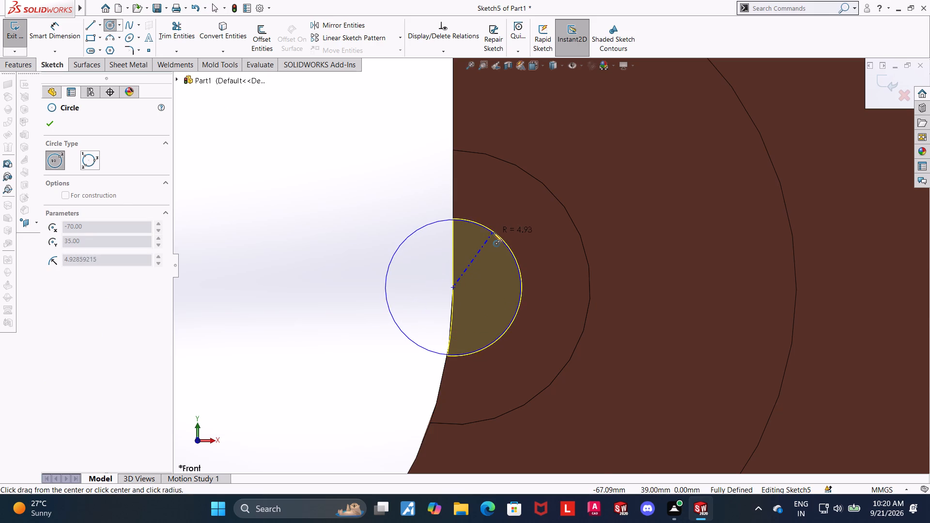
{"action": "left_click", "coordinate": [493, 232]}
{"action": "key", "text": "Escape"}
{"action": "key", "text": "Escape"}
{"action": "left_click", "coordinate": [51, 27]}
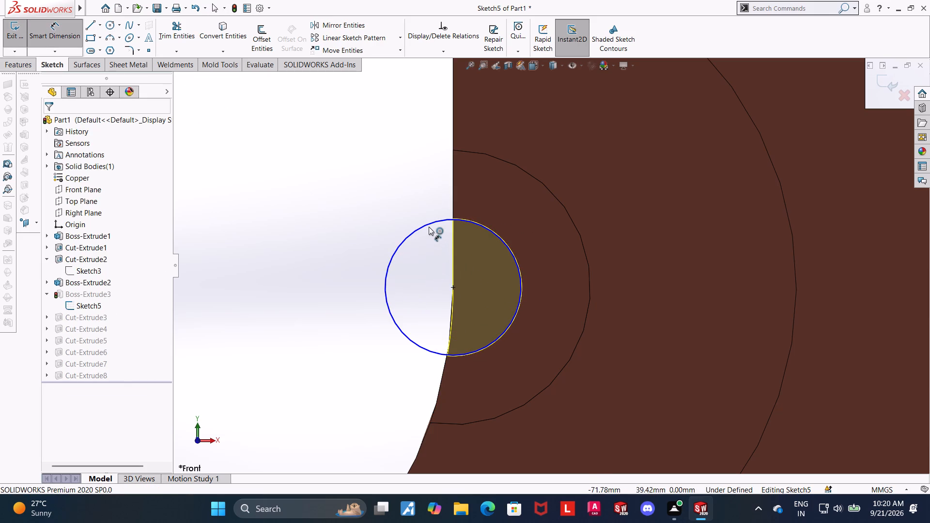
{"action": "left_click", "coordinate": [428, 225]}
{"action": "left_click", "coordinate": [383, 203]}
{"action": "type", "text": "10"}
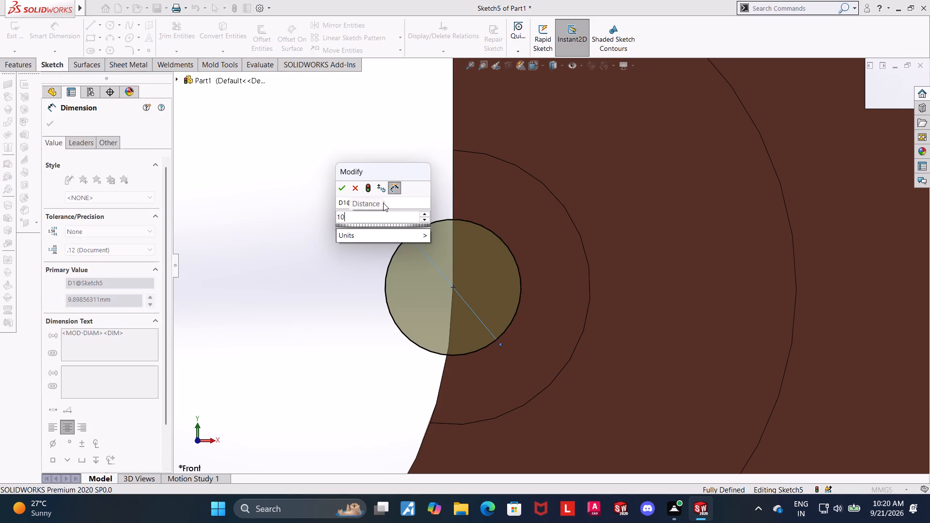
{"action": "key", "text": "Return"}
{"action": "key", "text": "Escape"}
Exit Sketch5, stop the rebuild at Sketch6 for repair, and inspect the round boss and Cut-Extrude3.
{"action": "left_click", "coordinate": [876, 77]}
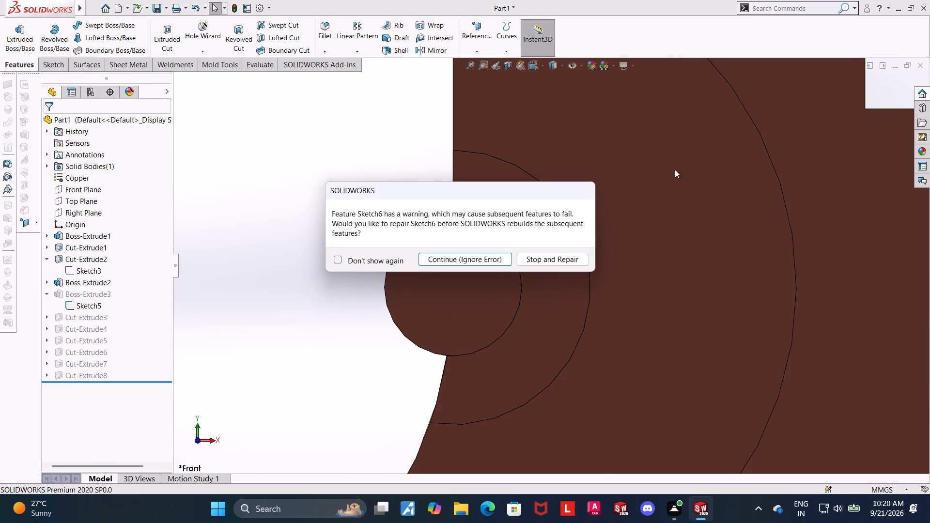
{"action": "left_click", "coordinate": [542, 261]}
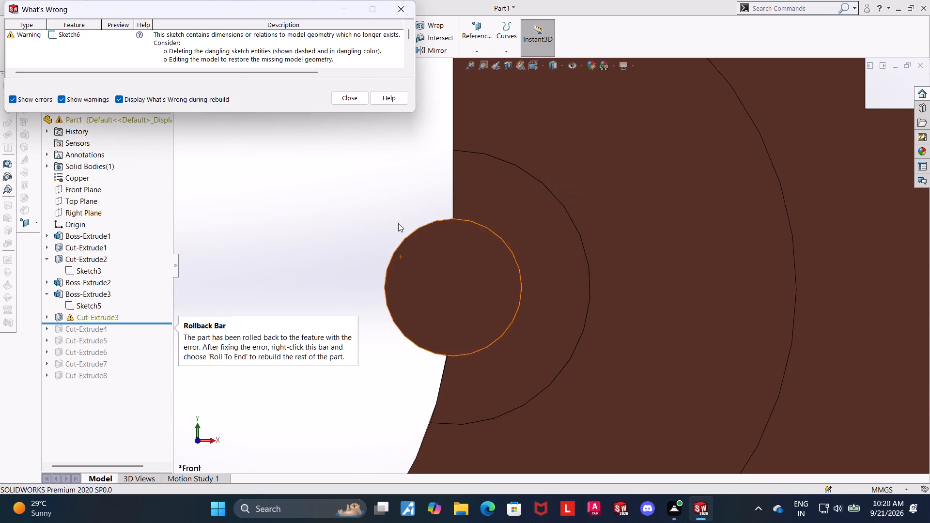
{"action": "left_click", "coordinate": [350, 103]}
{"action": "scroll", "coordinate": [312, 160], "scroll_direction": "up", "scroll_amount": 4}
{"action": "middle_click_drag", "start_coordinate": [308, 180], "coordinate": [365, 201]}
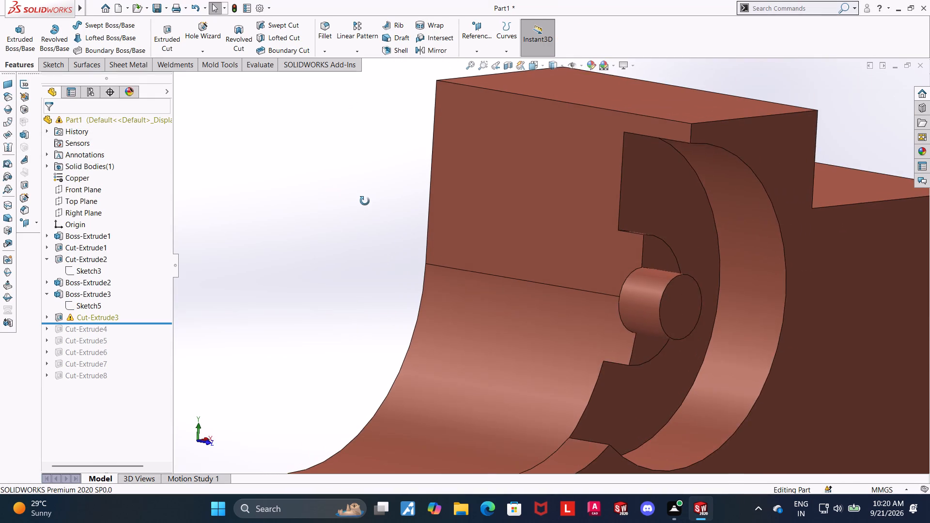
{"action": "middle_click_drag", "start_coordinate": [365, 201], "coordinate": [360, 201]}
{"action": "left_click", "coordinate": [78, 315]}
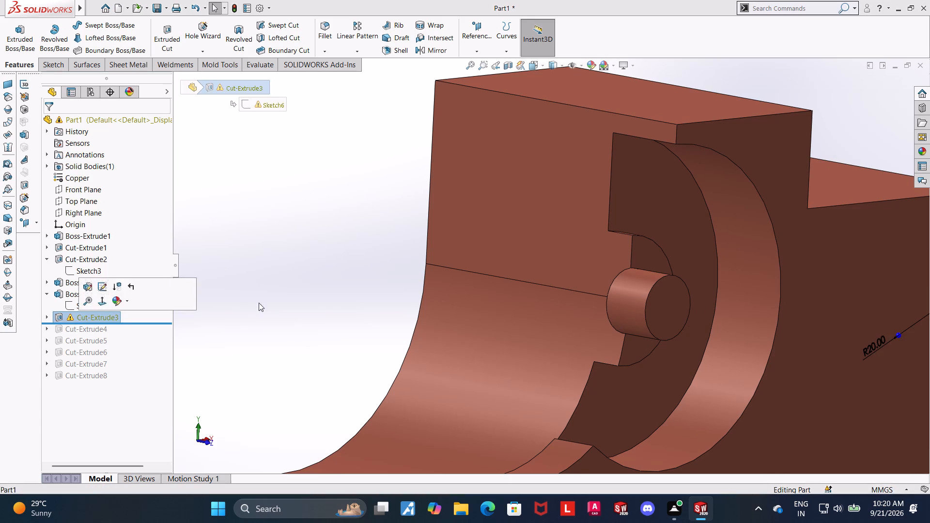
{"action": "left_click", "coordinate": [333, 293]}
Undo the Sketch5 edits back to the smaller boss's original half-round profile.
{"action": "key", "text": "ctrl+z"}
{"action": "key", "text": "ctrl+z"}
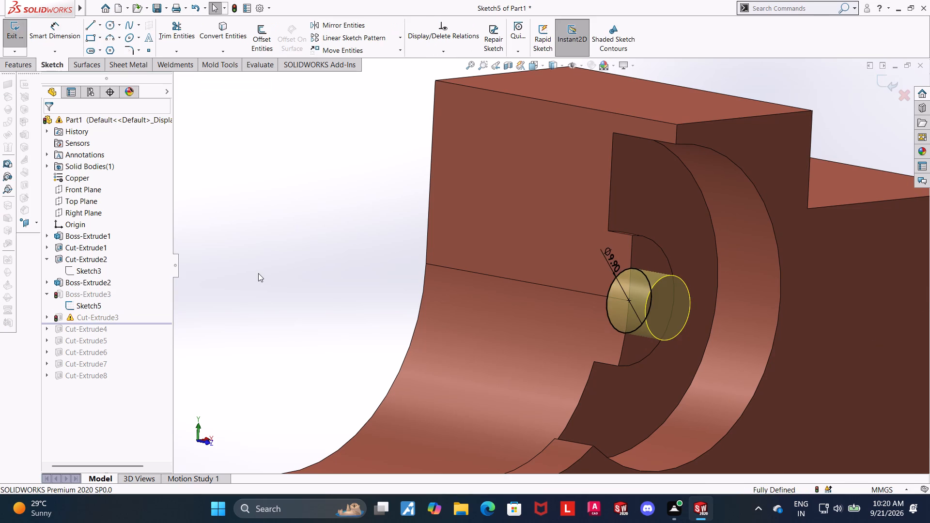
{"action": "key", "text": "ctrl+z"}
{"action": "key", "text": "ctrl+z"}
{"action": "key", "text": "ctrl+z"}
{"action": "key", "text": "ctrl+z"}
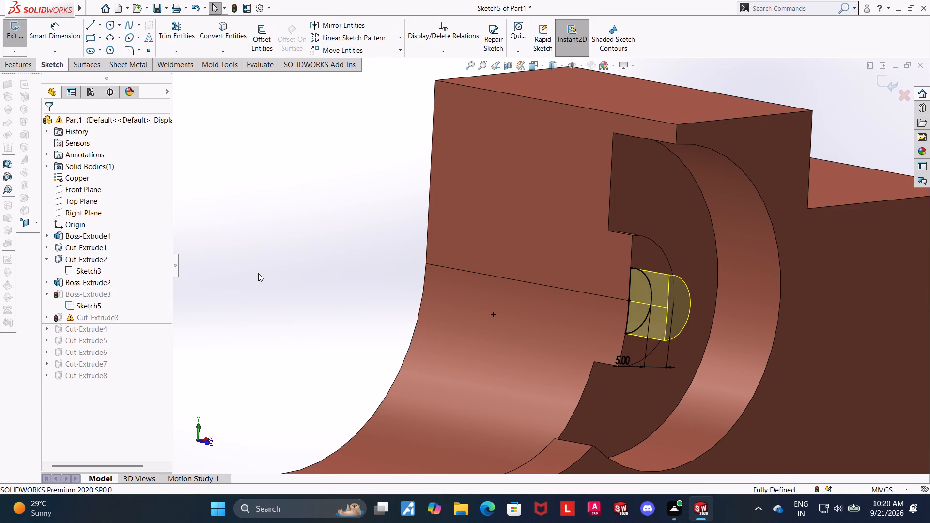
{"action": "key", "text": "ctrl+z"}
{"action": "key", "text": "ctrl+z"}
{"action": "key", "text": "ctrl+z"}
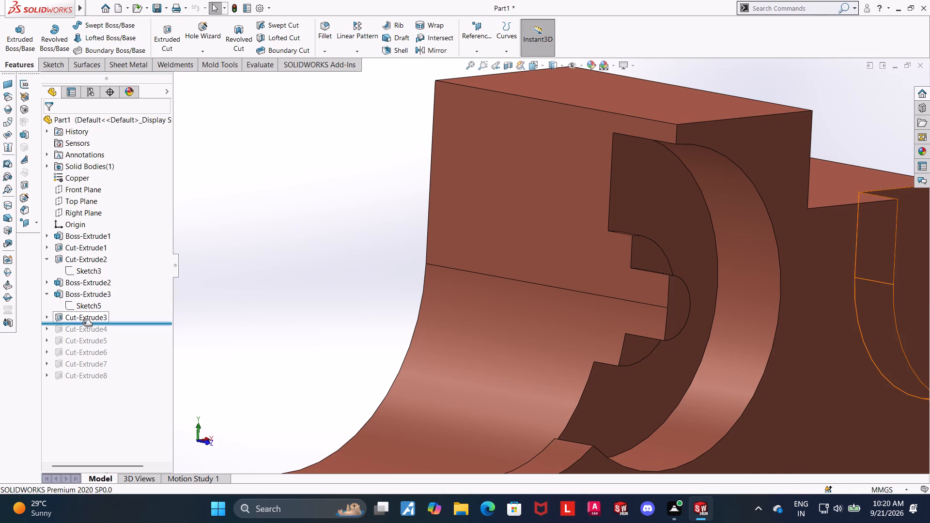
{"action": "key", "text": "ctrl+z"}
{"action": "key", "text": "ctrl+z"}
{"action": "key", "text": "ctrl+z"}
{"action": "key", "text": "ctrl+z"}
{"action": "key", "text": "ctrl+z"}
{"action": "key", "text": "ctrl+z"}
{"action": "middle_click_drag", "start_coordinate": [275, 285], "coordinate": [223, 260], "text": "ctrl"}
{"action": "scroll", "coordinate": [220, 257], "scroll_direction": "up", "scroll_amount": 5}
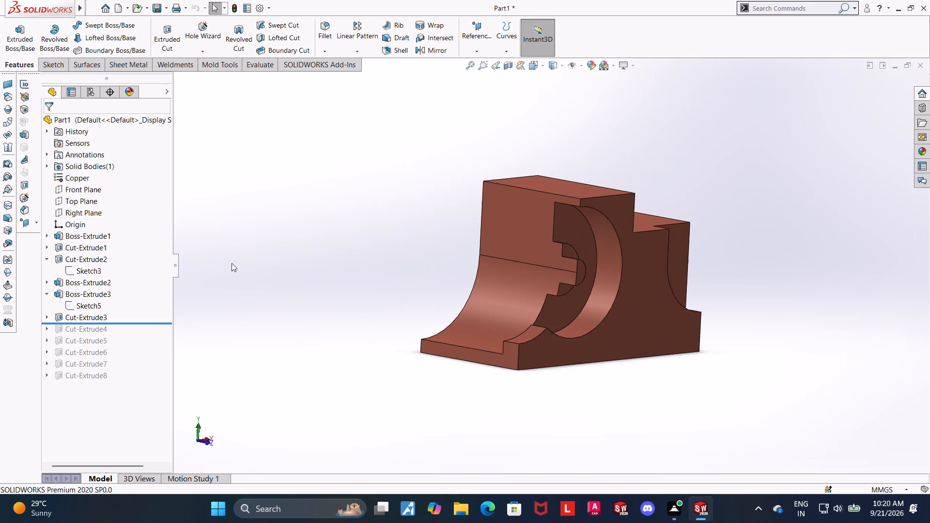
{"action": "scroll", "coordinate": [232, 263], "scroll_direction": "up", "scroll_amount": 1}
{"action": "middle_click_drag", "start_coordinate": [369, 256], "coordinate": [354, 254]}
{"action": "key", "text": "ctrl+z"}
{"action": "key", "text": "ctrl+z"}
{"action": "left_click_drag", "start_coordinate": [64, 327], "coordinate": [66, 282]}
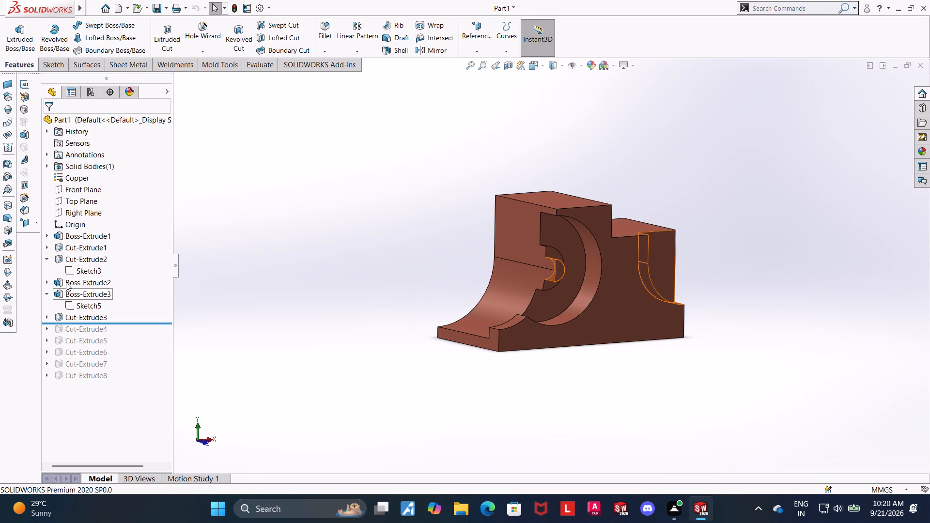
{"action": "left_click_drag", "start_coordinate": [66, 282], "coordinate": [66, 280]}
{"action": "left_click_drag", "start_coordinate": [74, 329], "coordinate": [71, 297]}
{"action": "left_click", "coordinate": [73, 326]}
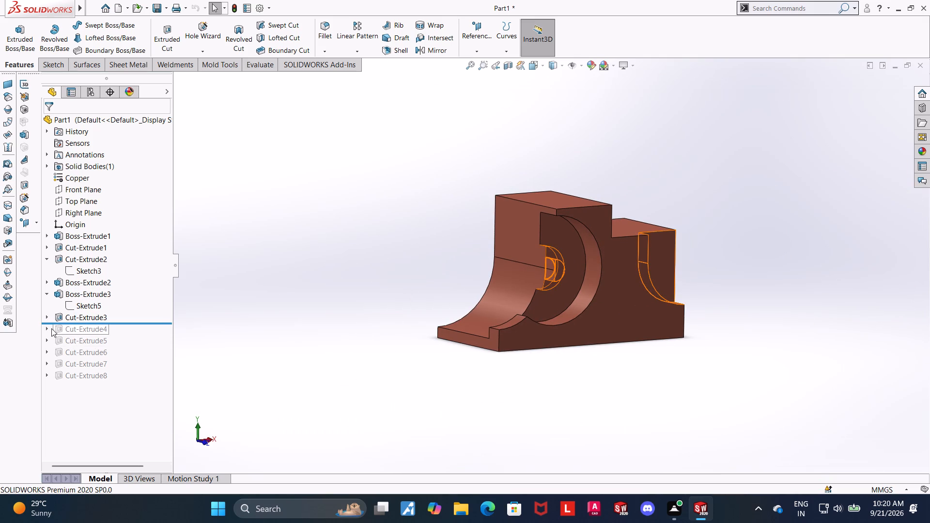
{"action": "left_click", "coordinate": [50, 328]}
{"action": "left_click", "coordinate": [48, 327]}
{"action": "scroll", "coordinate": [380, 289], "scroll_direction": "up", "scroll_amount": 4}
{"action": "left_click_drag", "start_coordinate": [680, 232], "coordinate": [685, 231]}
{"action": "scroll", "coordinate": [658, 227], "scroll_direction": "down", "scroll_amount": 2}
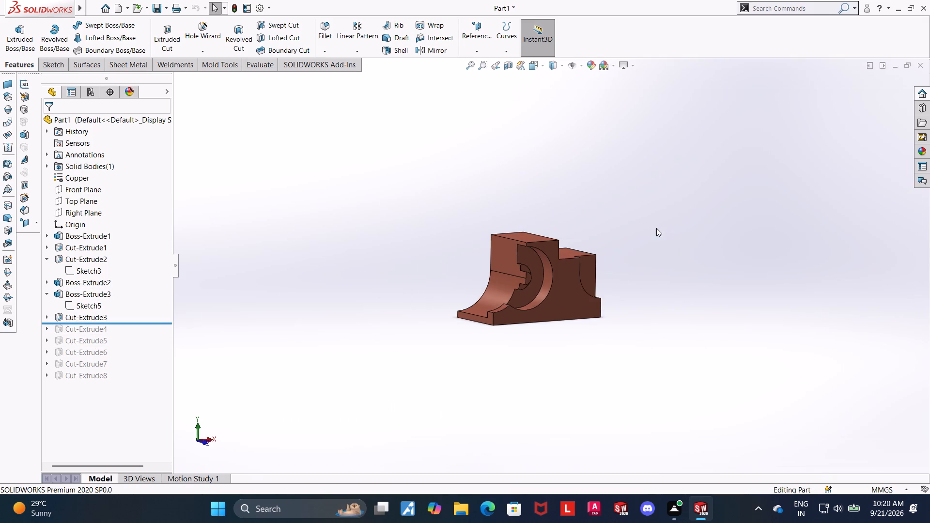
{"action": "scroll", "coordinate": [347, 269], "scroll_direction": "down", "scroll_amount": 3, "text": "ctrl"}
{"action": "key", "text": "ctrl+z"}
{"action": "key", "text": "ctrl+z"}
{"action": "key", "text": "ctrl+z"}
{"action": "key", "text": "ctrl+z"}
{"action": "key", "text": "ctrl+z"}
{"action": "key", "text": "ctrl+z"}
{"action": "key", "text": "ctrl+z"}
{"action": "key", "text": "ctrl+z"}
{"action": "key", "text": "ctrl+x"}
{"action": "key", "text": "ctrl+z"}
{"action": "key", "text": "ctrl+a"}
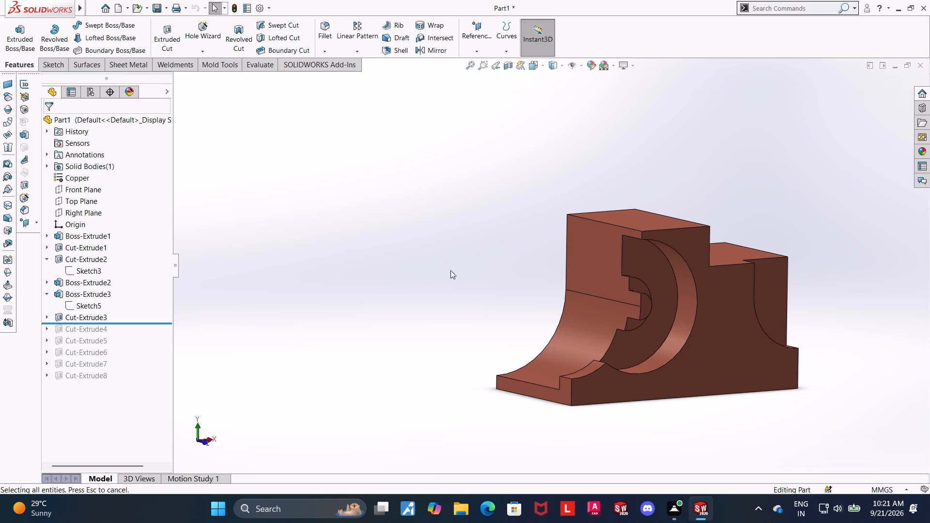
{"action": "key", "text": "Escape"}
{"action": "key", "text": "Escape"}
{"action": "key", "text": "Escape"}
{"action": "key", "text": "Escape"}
Roll the feature history forward one feature at a time from Cut-Extrude4 through Cut-Extrude8.
{"action": "left_click", "coordinate": [81, 328]}
{"action": "right_click", "coordinate": [81, 328]}
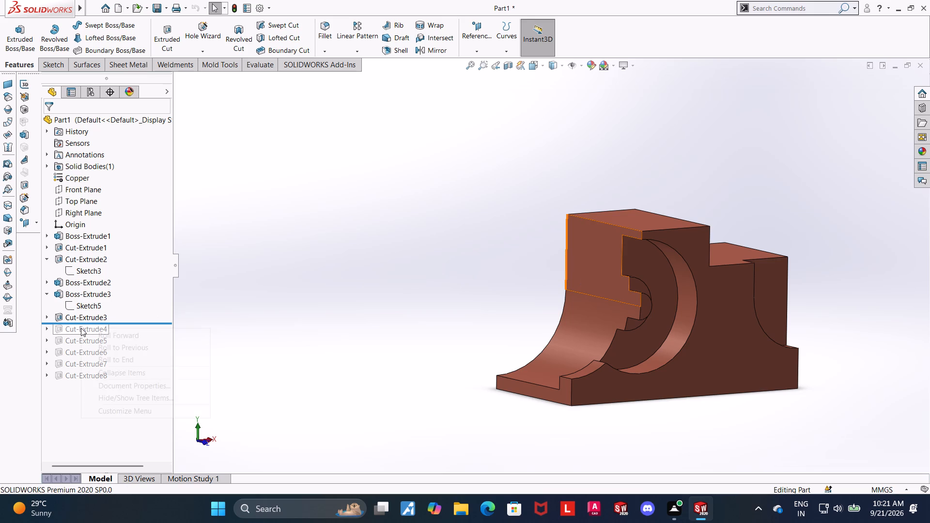
{"action": "left_click_drag", "start_coordinate": [431, 272], "coordinate": [436, 271]}
{"action": "middle_click_drag", "start_coordinate": [447, 276], "coordinate": [442, 343]}
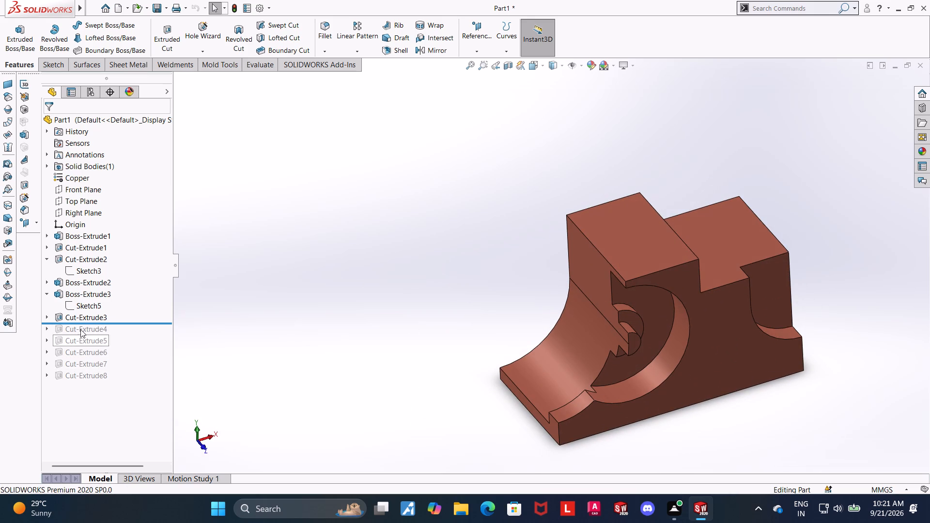
{"action": "triple_click", "coordinate": [80, 328]}
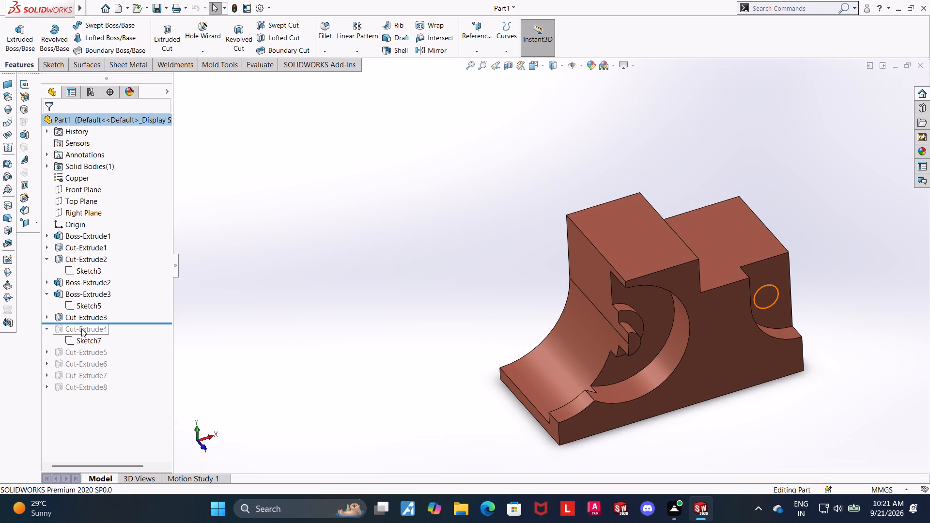
{"action": "left_click", "coordinate": [81, 328]}
{"action": "right_click_drag", "start_coordinate": [49, 328], "coordinate": [56, 329]}
{"action": "right_click", "coordinate": [66, 330]}
{"action": "left_click", "coordinate": [335, 313]}
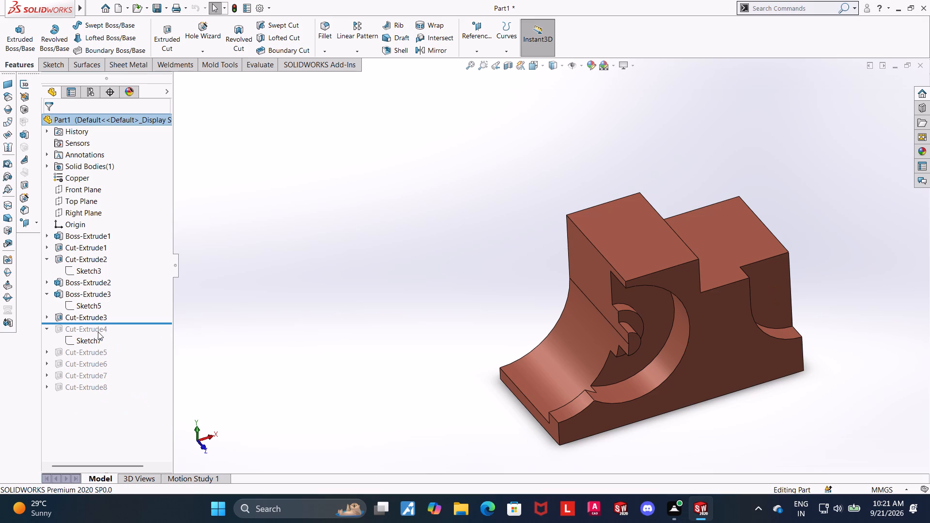
{"action": "right_click", "coordinate": [97, 331]}
{"action": "left_click", "coordinate": [145, 341]}
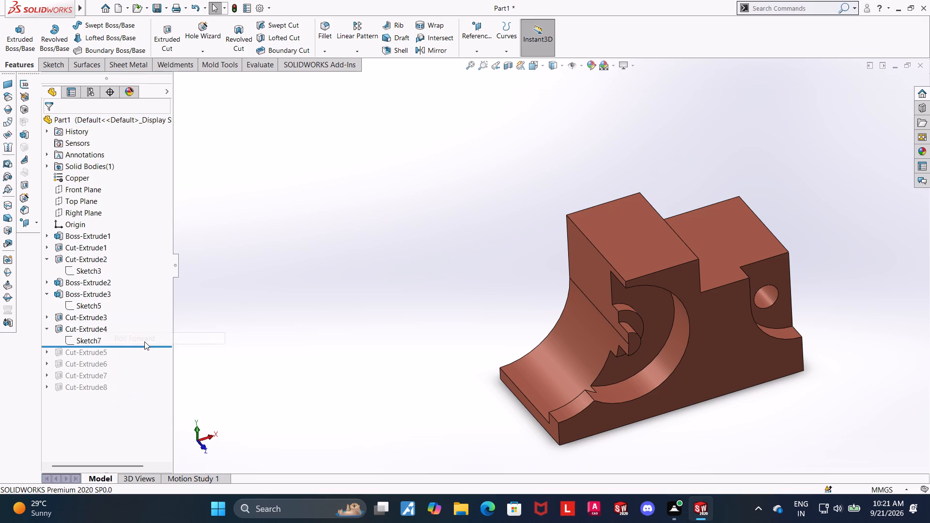
{"action": "right_click", "coordinate": [88, 354]}
{"action": "left_click", "coordinate": [112, 363]}
{"action": "right_click", "coordinate": [96, 359]}
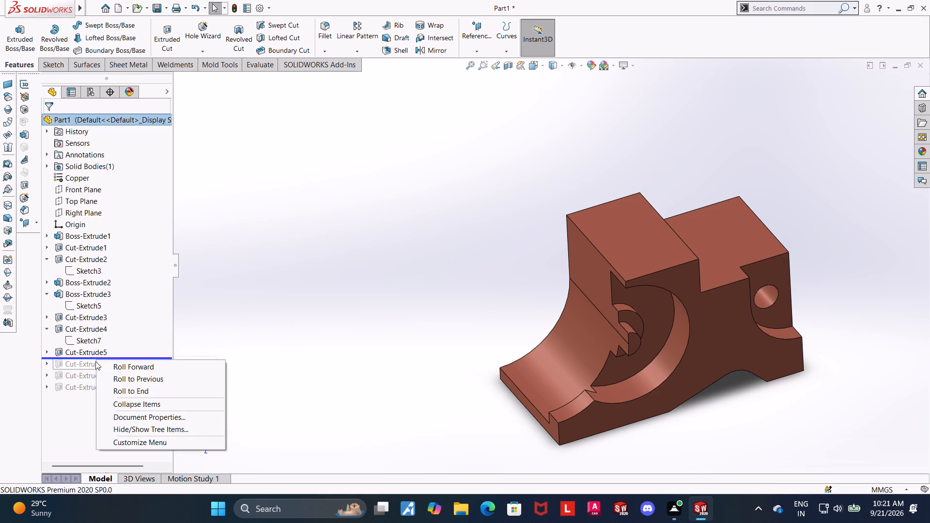
{"action": "left_click", "coordinate": [116, 365]}
{"action": "right_click", "coordinate": [80, 376]}
{"action": "left_click", "coordinate": [103, 381]}
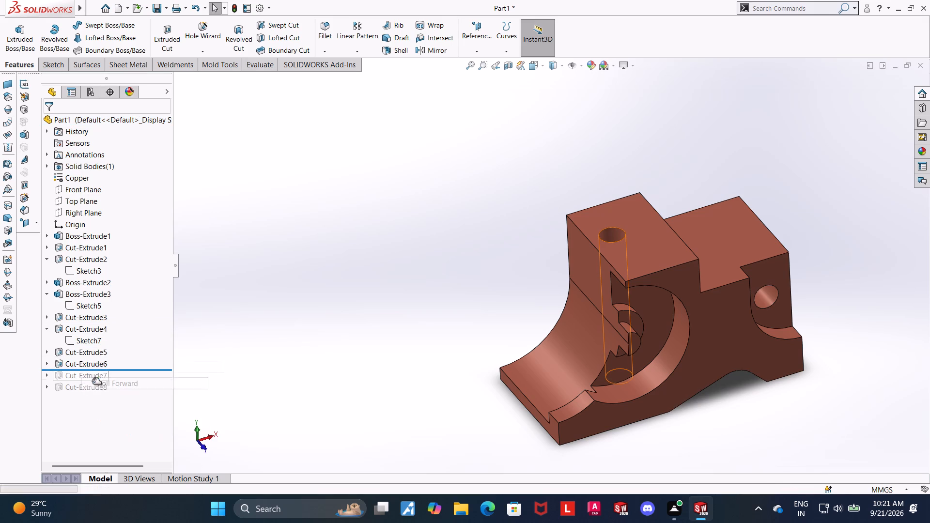
{"action": "right_click", "coordinate": [86, 386]}
{"action": "left_click", "coordinate": [106, 391]}
{"action": "left_click", "coordinate": [255, 357]}
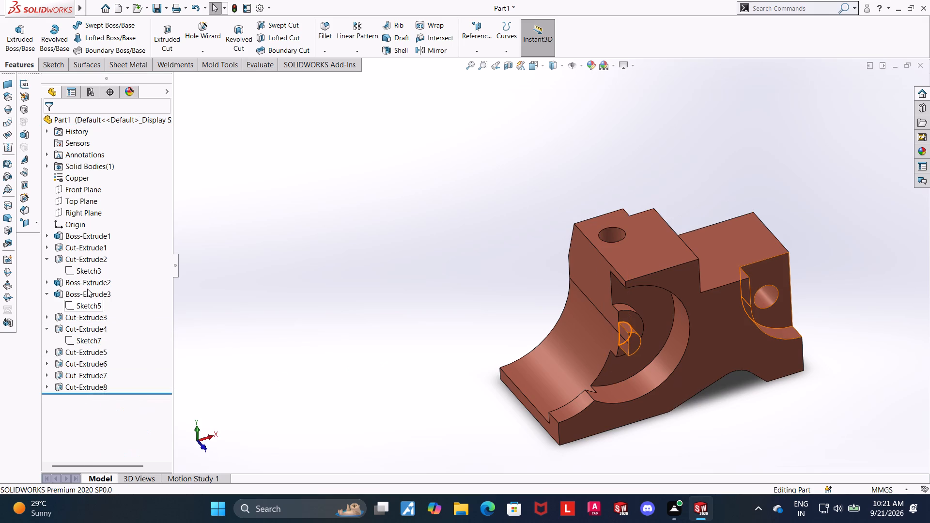
Delete the smaller half-round boss feature (Boss-Extrude3) and stop the rebuild at Sketch6 for repair.
{"action": "left_click", "coordinate": [87, 289]}
{"action": "right_click", "coordinate": [87, 289]}
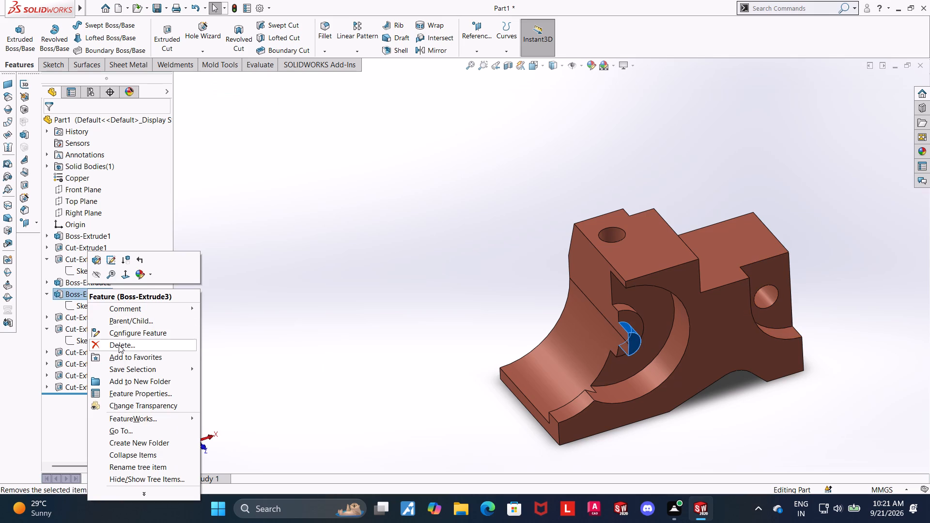
{"action": "left_click", "coordinate": [119, 345]}
{"action": "left_click", "coordinate": [542, 191]}
{"action": "left_click", "coordinate": [314, 261]}
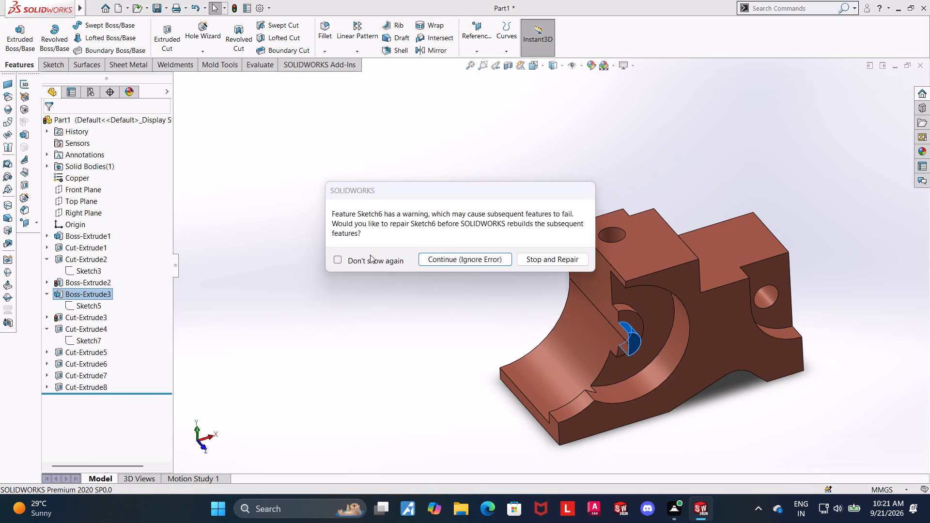
{"action": "left_click", "coordinate": [547, 258]}
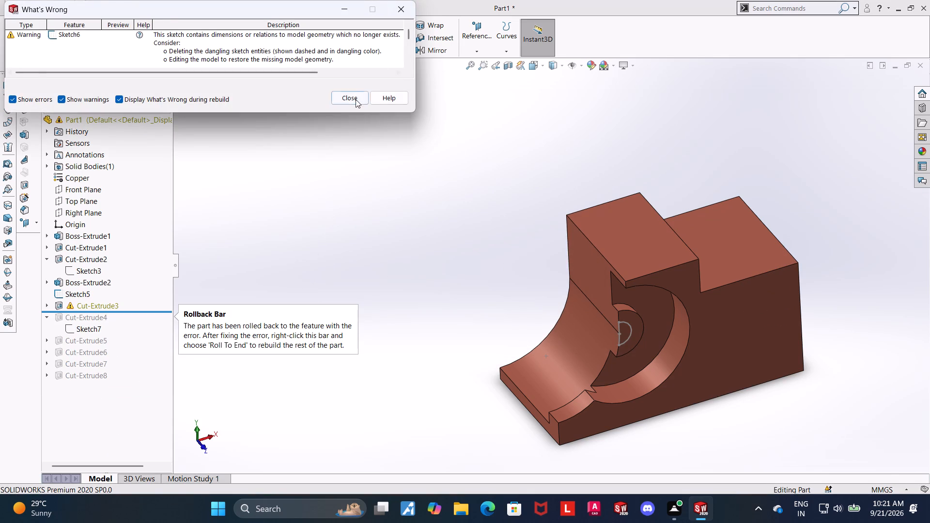
{"action": "left_click", "coordinate": [355, 99]}
{"action": "left_click", "coordinate": [320, 221]}
{"action": "left_click", "coordinate": [85, 308]}
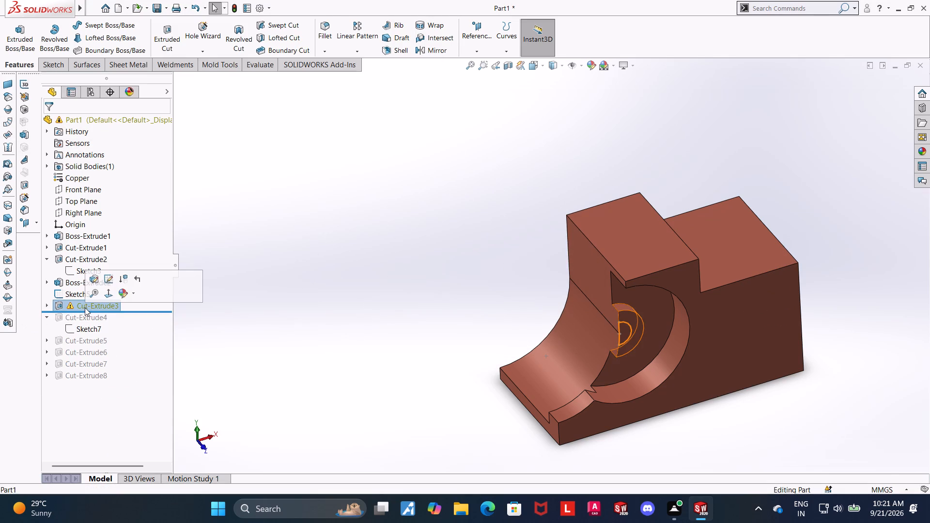
{"action": "left_click", "coordinate": [282, 308]}
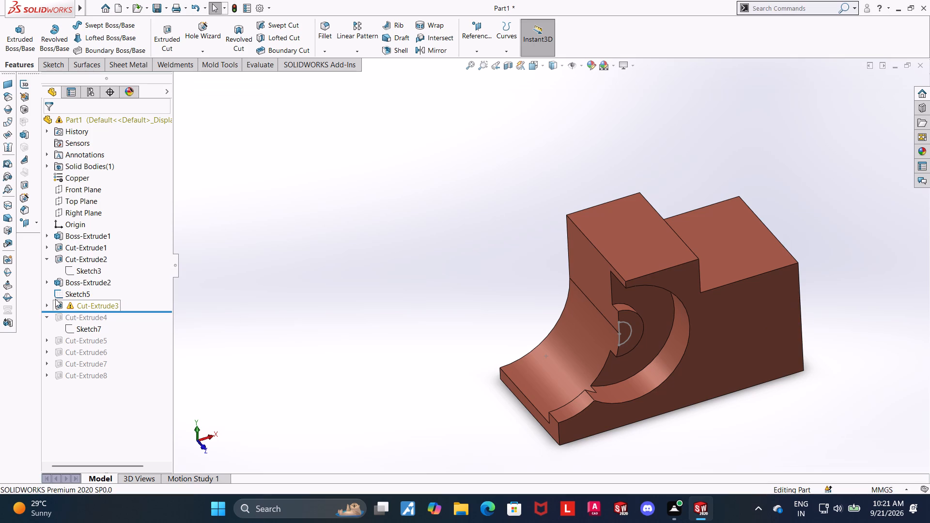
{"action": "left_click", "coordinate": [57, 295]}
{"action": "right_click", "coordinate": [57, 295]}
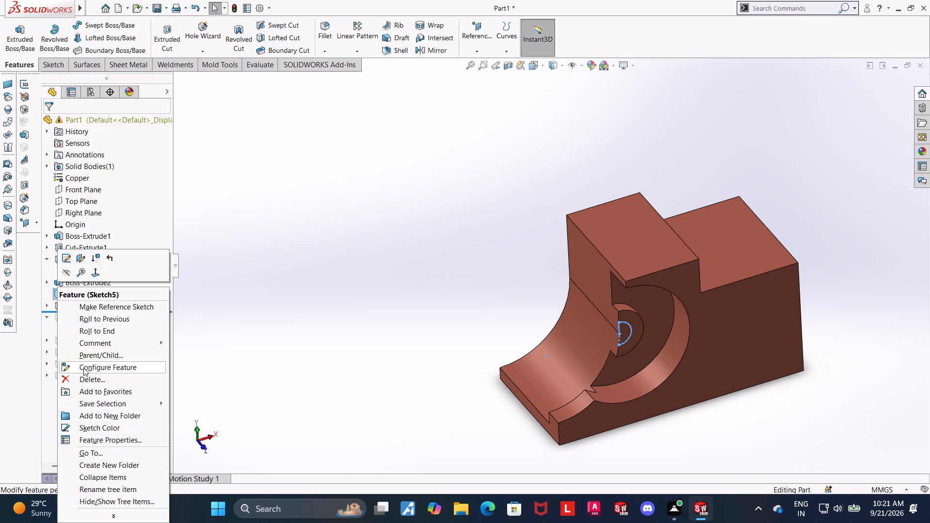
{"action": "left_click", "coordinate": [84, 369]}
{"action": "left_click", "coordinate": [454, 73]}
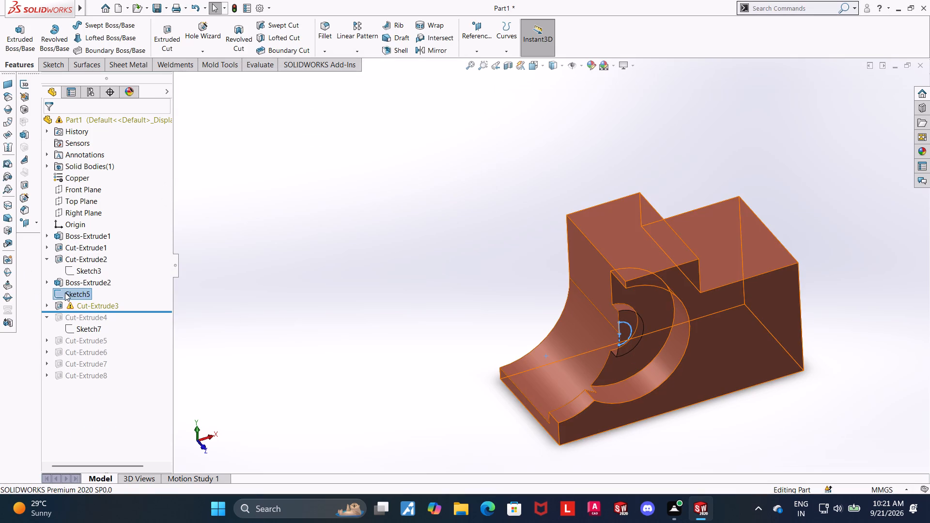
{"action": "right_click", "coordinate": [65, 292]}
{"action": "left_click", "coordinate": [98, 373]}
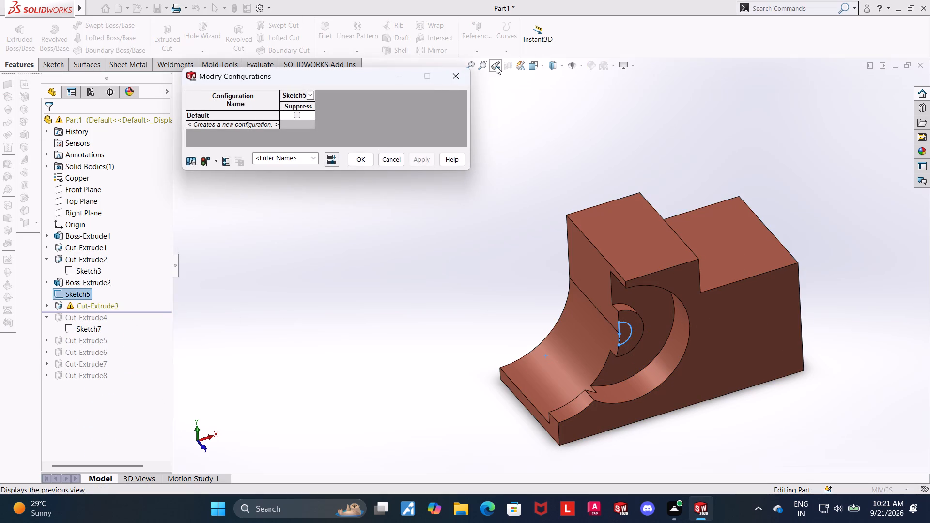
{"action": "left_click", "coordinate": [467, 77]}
Delete the leftover boss profile sketch (Sketch5) and close the error report.
{"action": "right_click", "coordinate": [80, 292]}
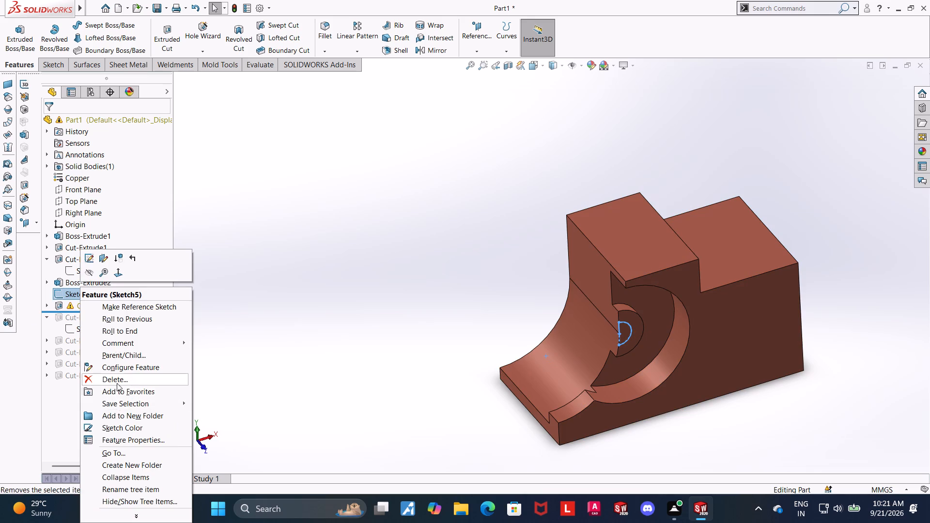
{"action": "left_click", "coordinate": [117, 381]}
{"action": "left_click", "coordinate": [538, 194]}
{"action": "left_click", "coordinate": [253, 274]}
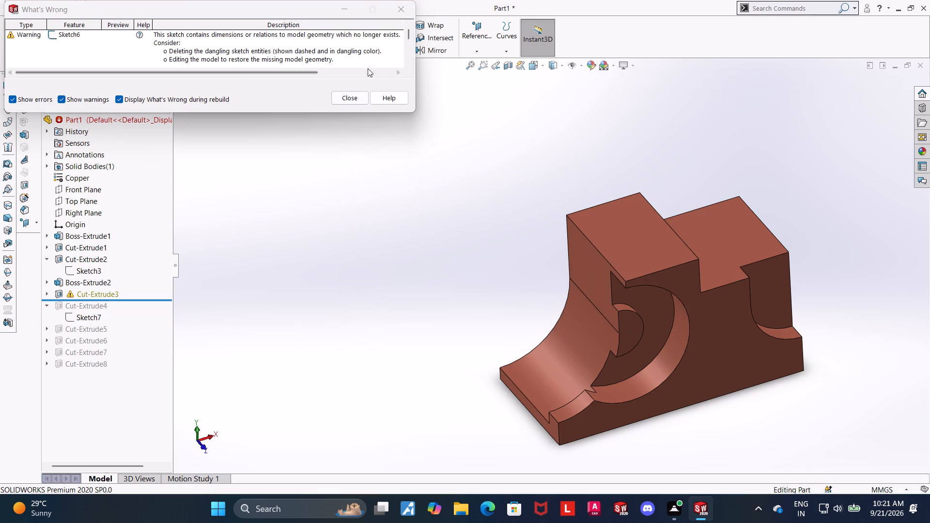
{"action": "left_click", "coordinate": [402, 5]}
{"action": "left_click", "coordinate": [199, 319]}
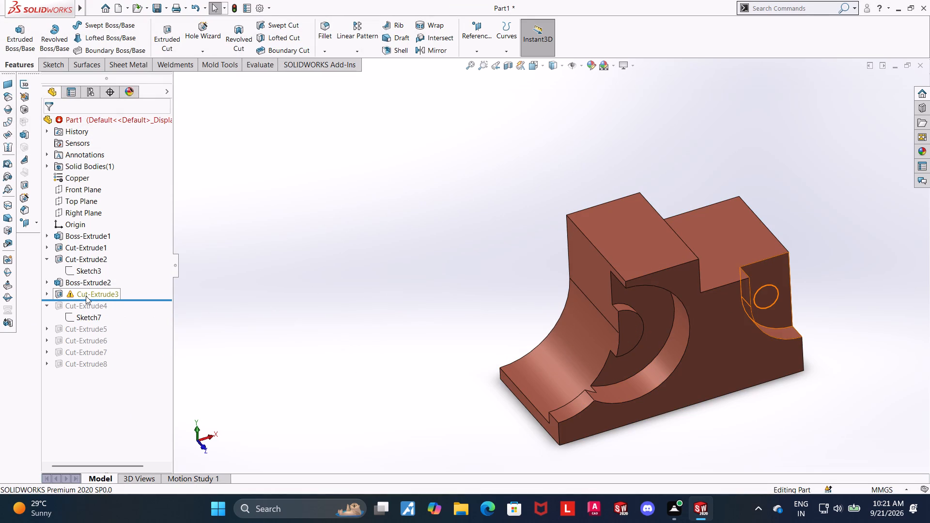
Open Cut-Extrude3's profile sketch (Sketch6) for editing, viewed normal to its plane.
{"action": "left_click", "coordinate": [86, 296]}
{"action": "middle_click_drag", "start_coordinate": [308, 323], "coordinate": [287, 336]}
{"action": "scroll", "coordinate": [287, 337], "scroll_direction": "up", "scroll_amount": 1}
{"action": "left_click", "coordinate": [212, 315]}
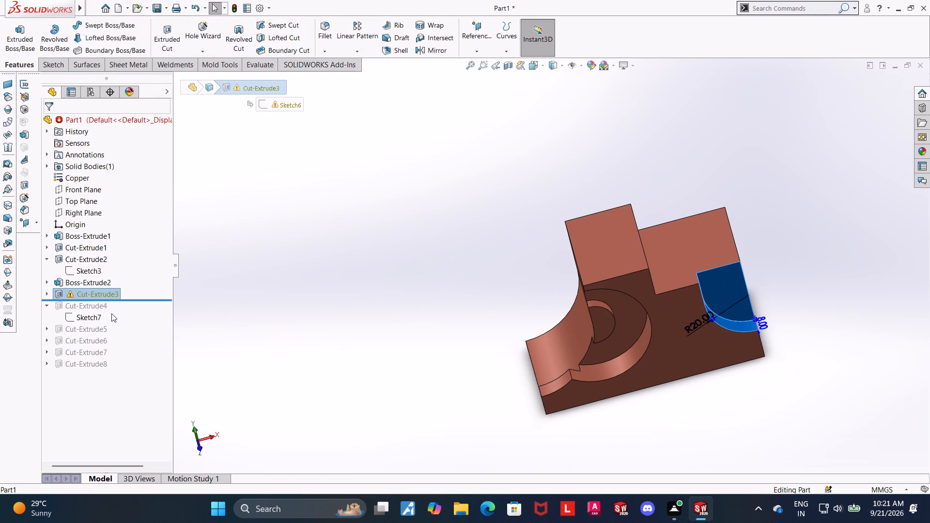
{"action": "left_click", "coordinate": [49, 292]}
{"action": "left_click", "coordinate": [79, 307]}
{"action": "right_click", "coordinate": [79, 307]}
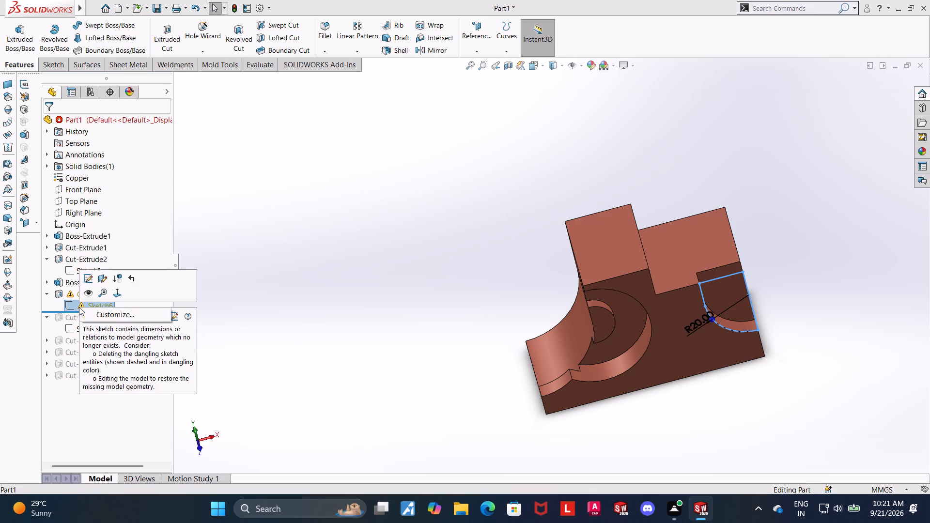
{"action": "left_click", "coordinate": [93, 283]}
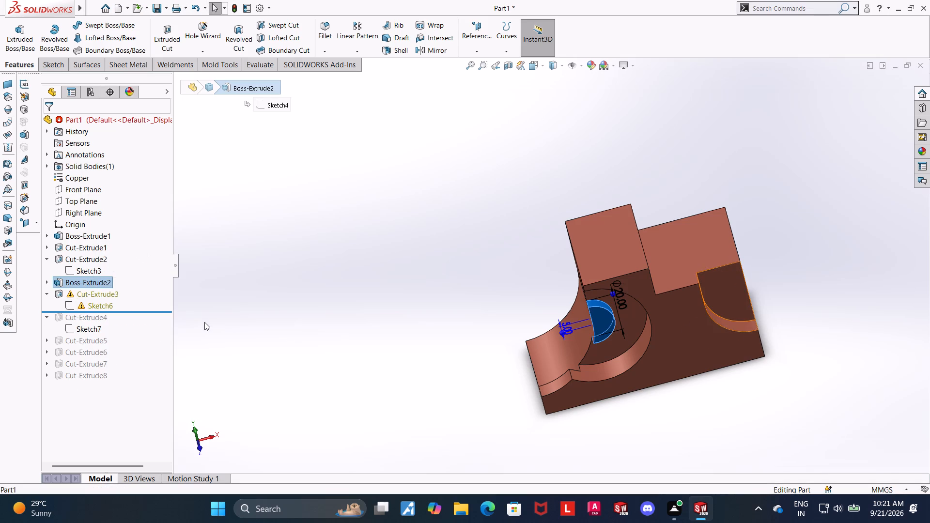
{"action": "middle_click_drag", "start_coordinate": [203, 323], "coordinate": [224, 229]}
{"action": "left_click", "coordinate": [101, 302]}
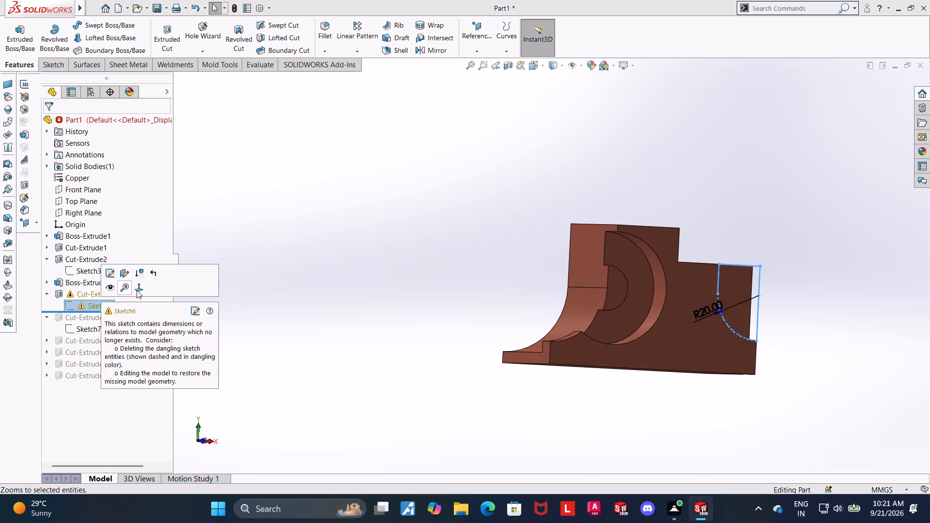
{"action": "left_click", "coordinate": [136, 290]}
{"action": "key", "text": "Escape"}
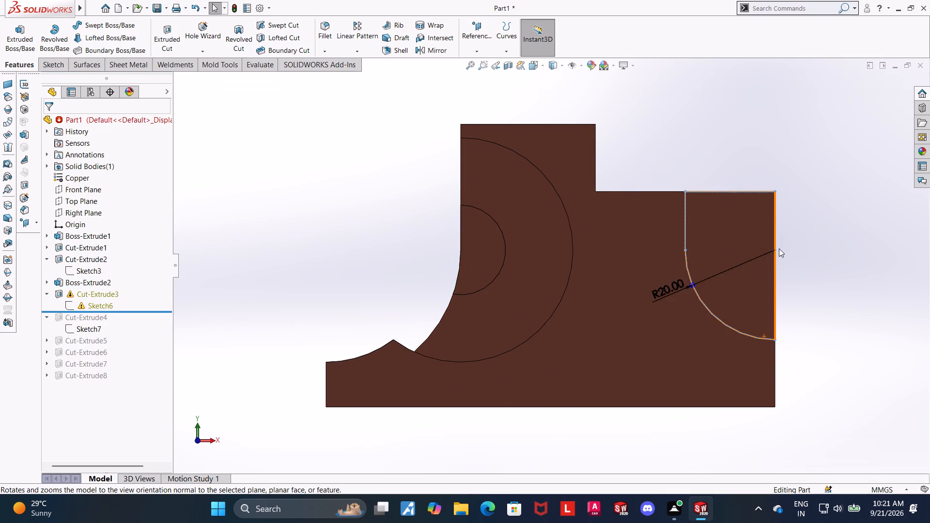
{"action": "left_click", "coordinate": [79, 304]}
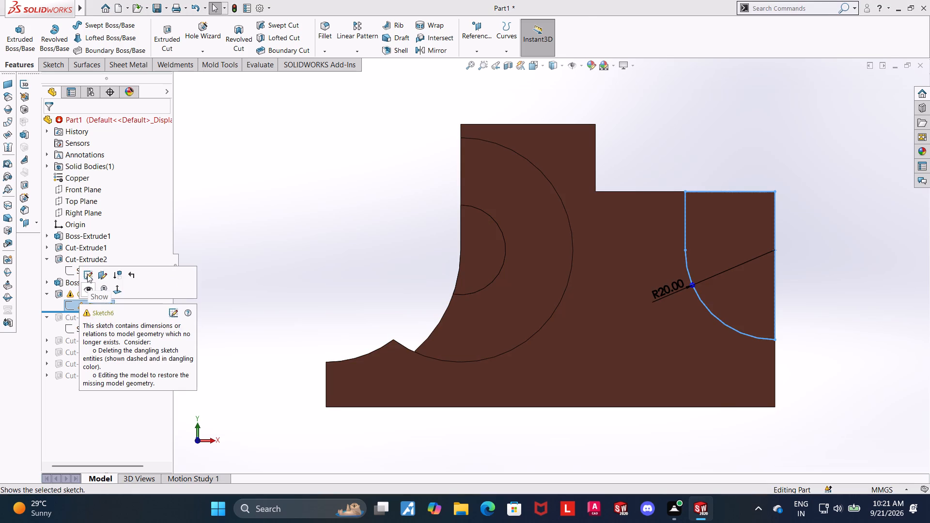
{"action": "left_click", "coordinate": [87, 274]}
Delete all relations, horizontal and coincident, on the centre point of the R20 arc.
{"action": "left_click", "coordinate": [775, 250]}
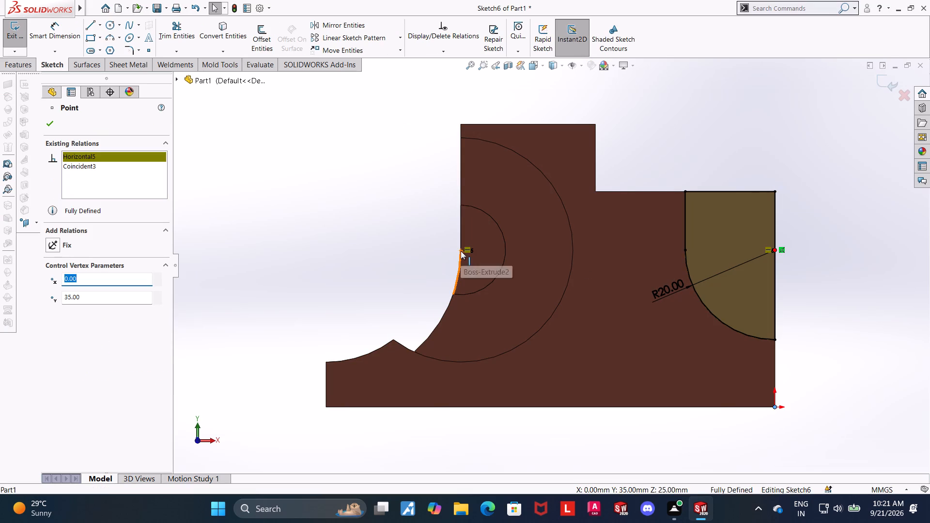
{"action": "scroll", "coordinate": [460, 251], "scroll_direction": "down", "scroll_amount": 10, "text": "ctrl"}
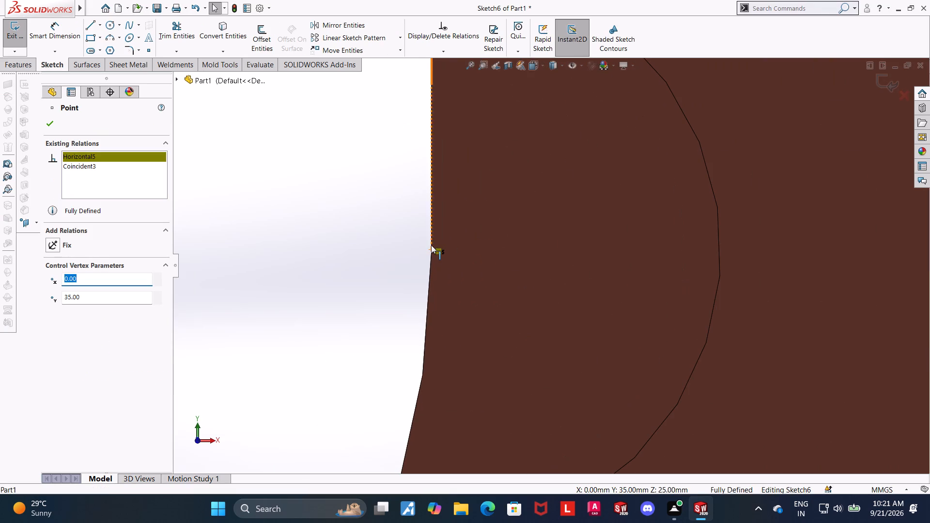
{"action": "left_click", "coordinate": [431, 252], "text": "ctrl"}
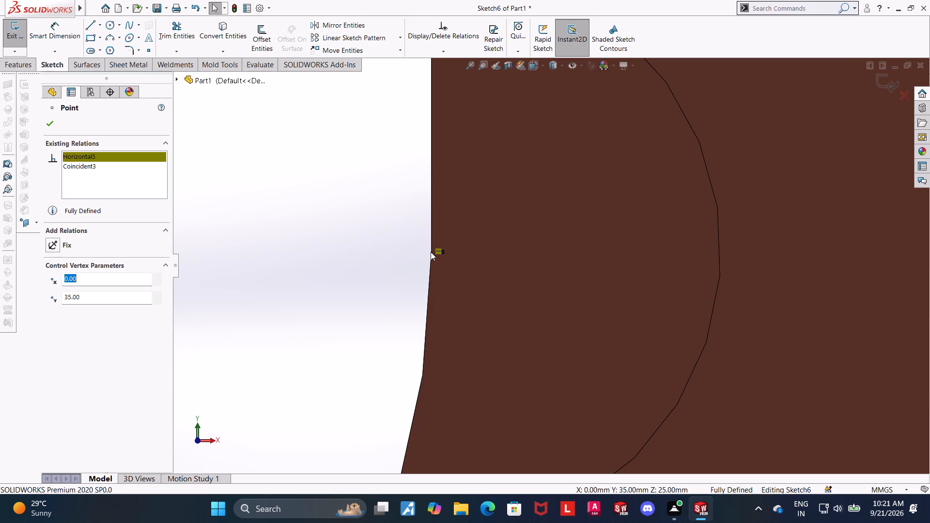
{"action": "right_click", "coordinate": [83, 154]}
{"action": "left_click", "coordinate": [113, 162]}
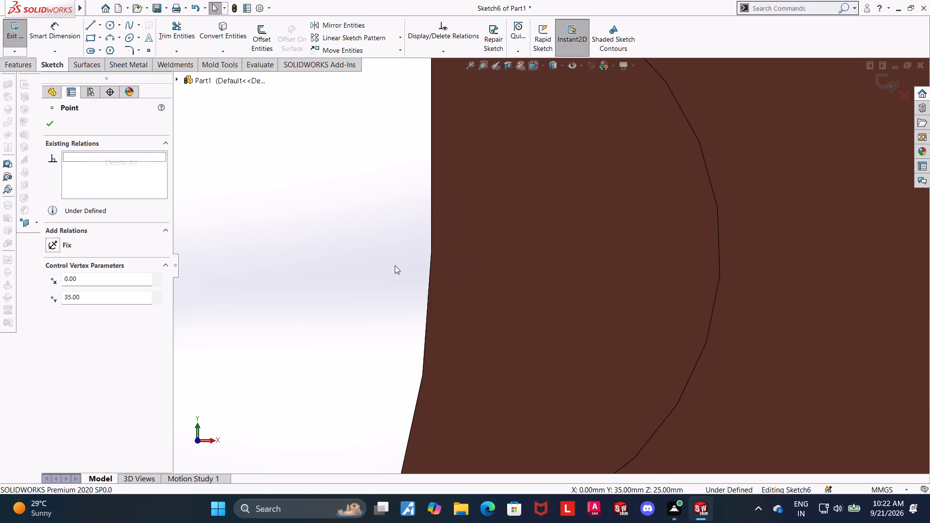
Make the R20 arc's centre point horizontal with the vertex at the half-round boss's centre, and exit the sketch.
{"action": "left_click", "coordinate": [431, 250]}
{"action": "scroll", "coordinate": [431, 250], "scroll_direction": "up", "scroll_amount": 13}
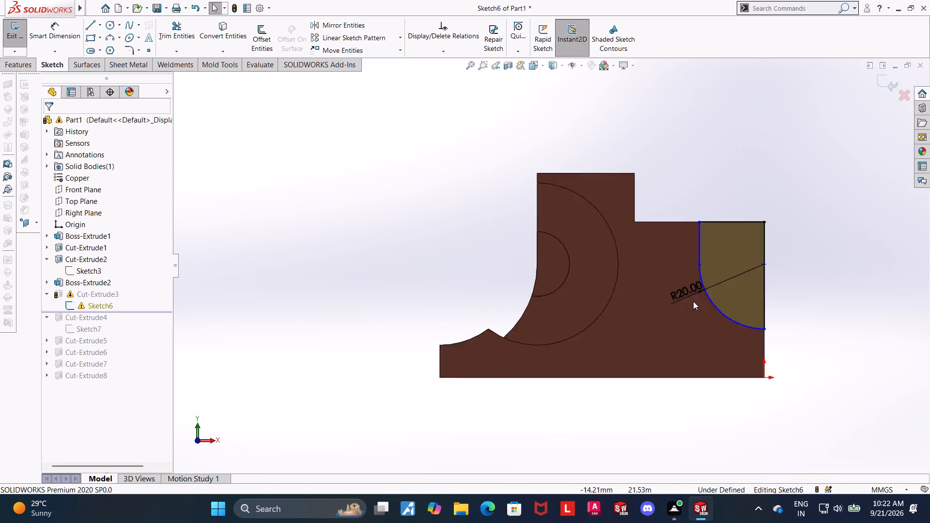
{"action": "left_click", "coordinate": [728, 262], "text": "ctrl"}
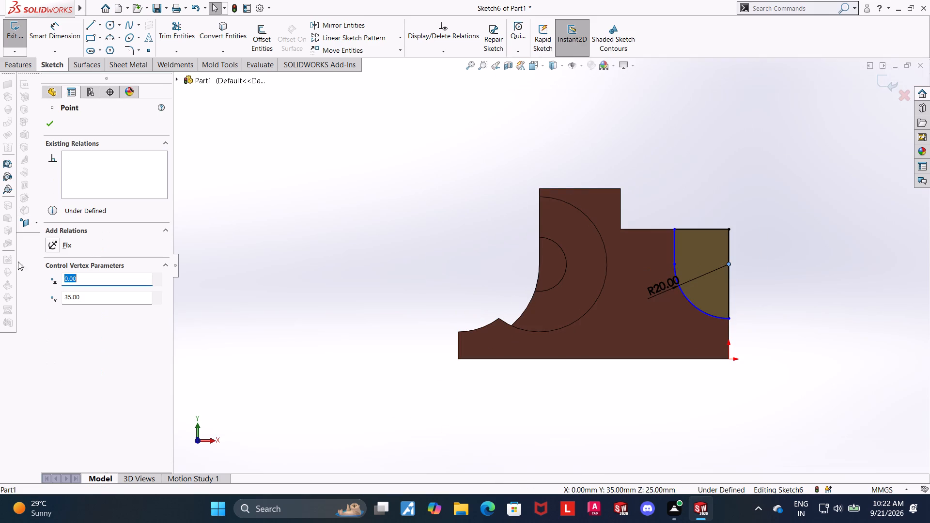
{"action": "scroll", "coordinate": [570, 261], "scroll_direction": "down", "scroll_amount": 5}
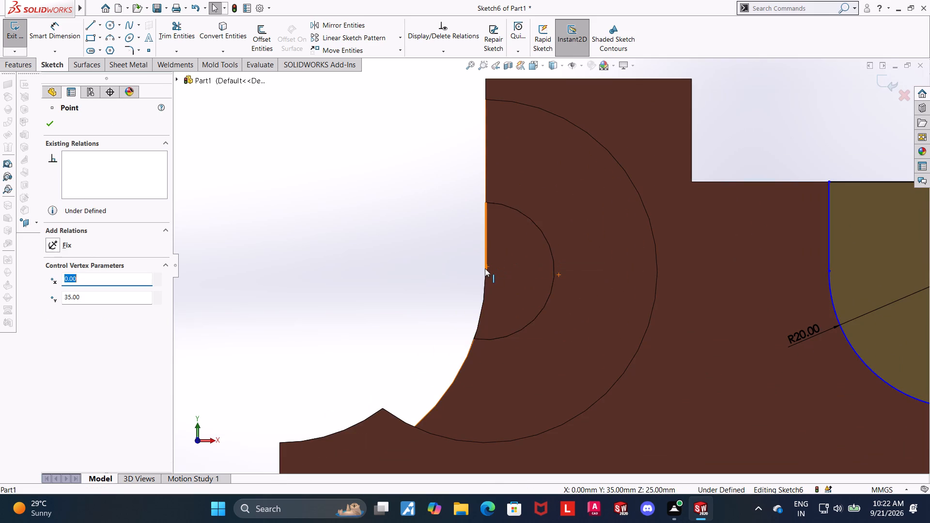
{"action": "scroll", "coordinate": [457, 265], "scroll_direction": "down", "scroll_amount": 6, "text": "ctrl"}
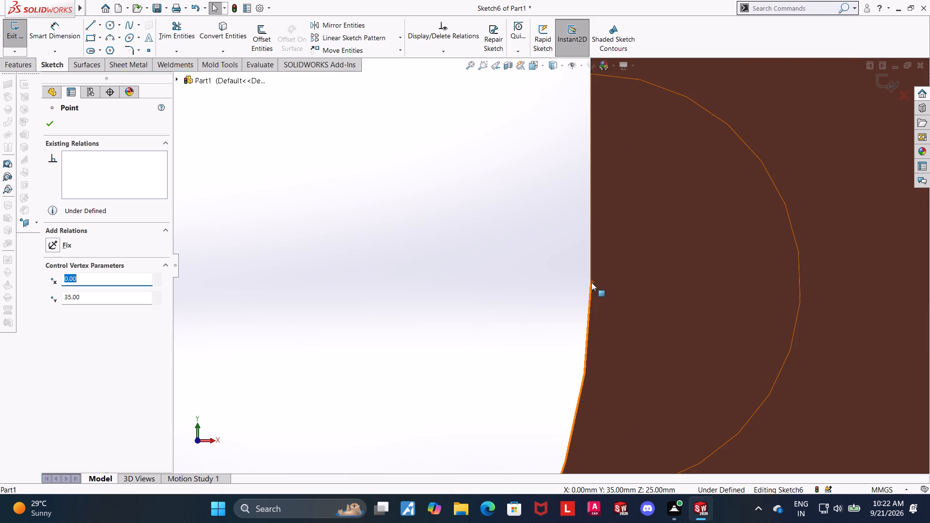
{"action": "left_click", "coordinate": [590, 284], "text": "ctrl"}
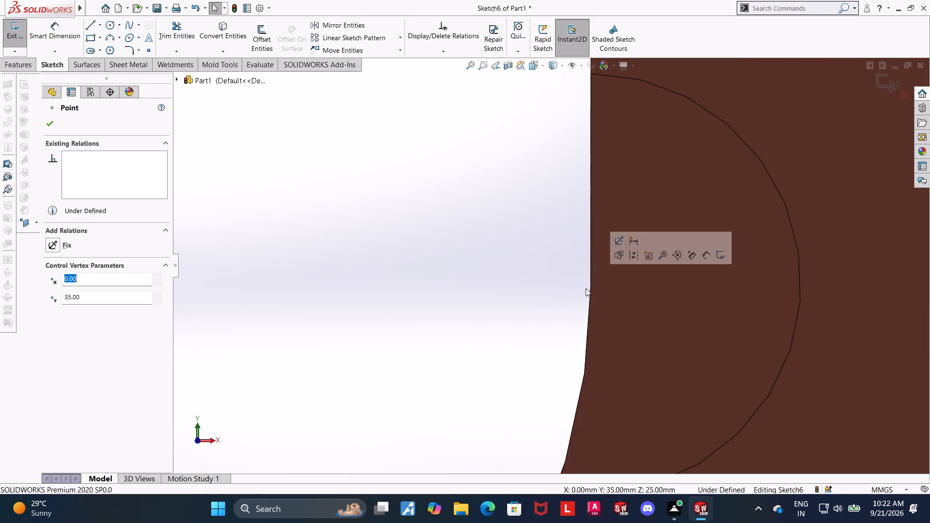
{"action": "scroll", "coordinate": [585, 288], "scroll_direction": "up", "scroll_amount": 7}
{"action": "left_click", "coordinate": [511, 267]}
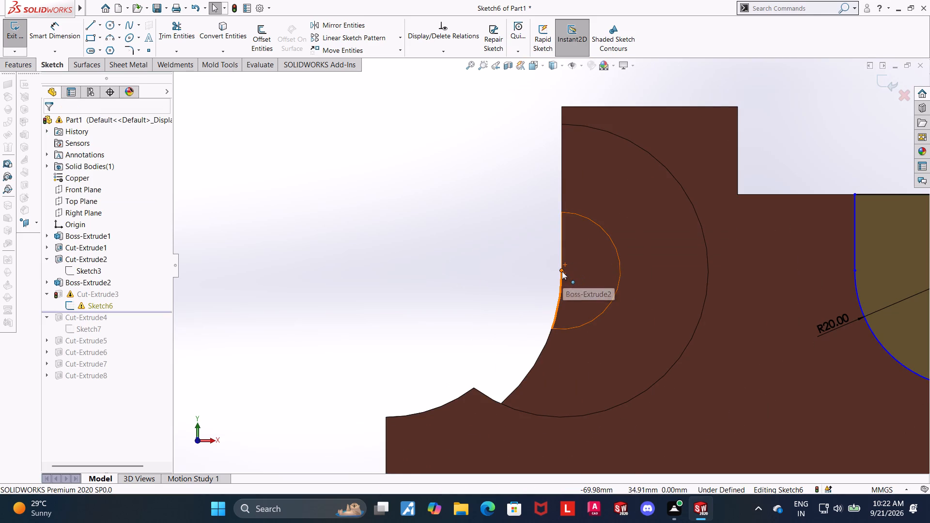
{"action": "left_click", "coordinate": [562, 271]}
{"action": "scroll", "coordinate": [501, 280], "scroll_direction": "up", "scroll_amount": 3}
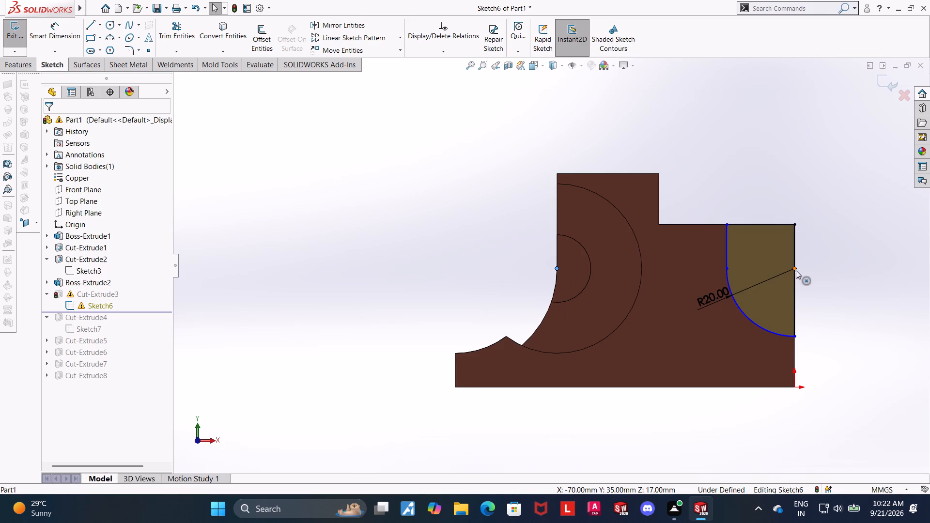
{"action": "left_click", "coordinate": [795, 269], "text": "ctrl"}
{"action": "left_click", "coordinate": [53, 290]}
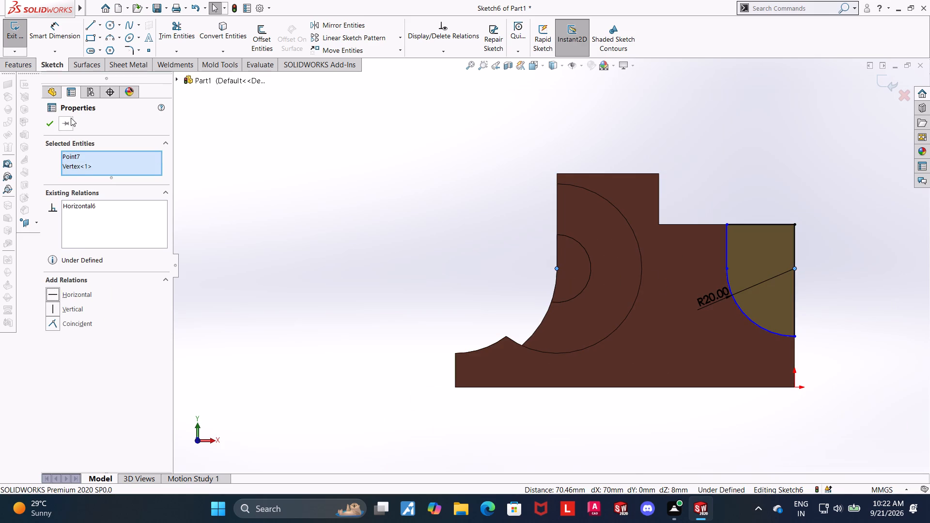
{"action": "left_click", "coordinate": [47, 124]}
{"action": "left_click", "coordinate": [296, 222]}
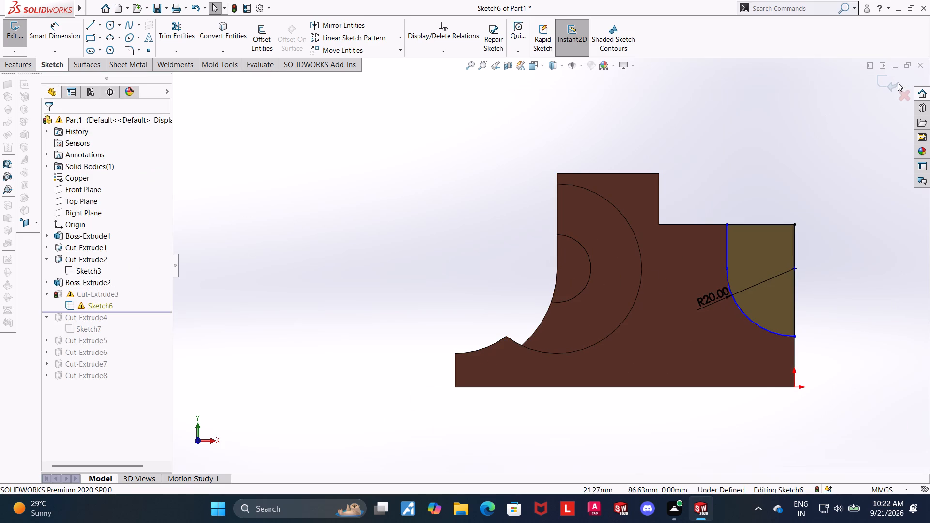
{"action": "left_click", "coordinate": [891, 79]}
{"action": "scroll", "coordinate": [802, 144], "scroll_direction": "up", "scroll_amount": 2}
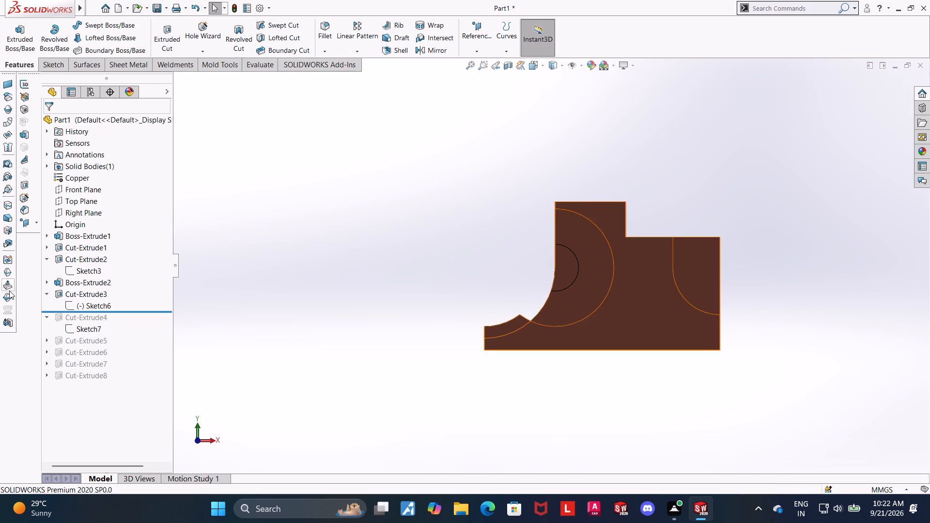
Roll the feature history forward one feature at a time from Cut-Extrude4 through Cut-Extrude8.
{"action": "right_click", "coordinate": [76, 320]}
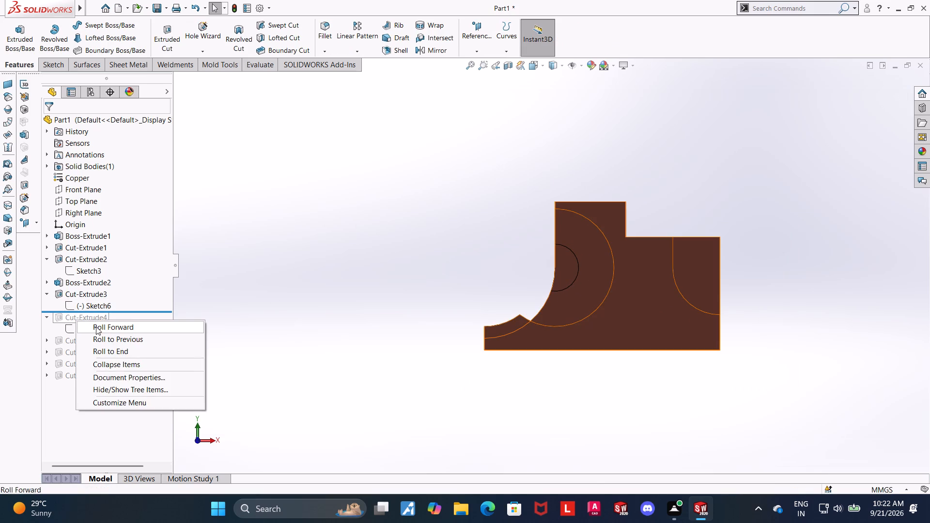
{"action": "left_click", "coordinate": [96, 326]}
{"action": "right_click", "coordinate": [84, 339]}
{"action": "left_click", "coordinate": [100, 346]}
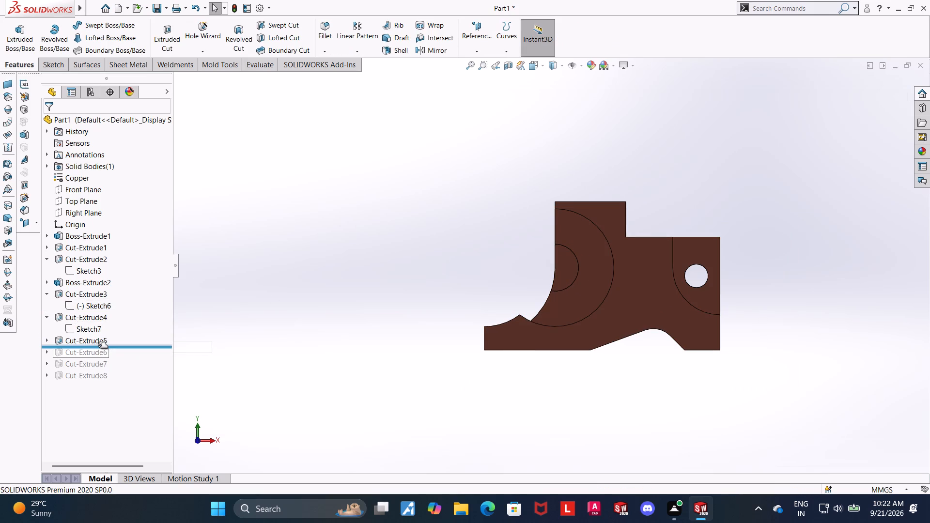
{"action": "right_click", "coordinate": [89, 354]}
{"action": "left_click", "coordinate": [108, 366]}
{"action": "right_click", "coordinate": [87, 362]}
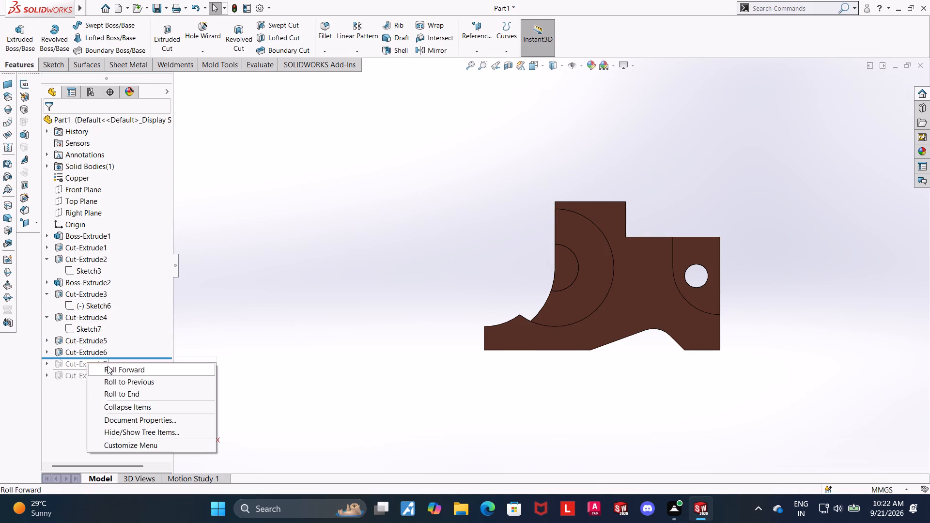
{"action": "left_click", "coordinate": [109, 369]}
{"action": "right_click", "coordinate": [84, 376]}
{"action": "left_click", "coordinate": [104, 383]}
{"action": "left_click", "coordinate": [334, 363]}
Start a new sketch on the flat face of the remaining half-round boss (Boss-Extrude2), viewed normal to the face.
{"action": "middle_click_drag", "start_coordinate": [335, 352], "coordinate": [348, 354]}
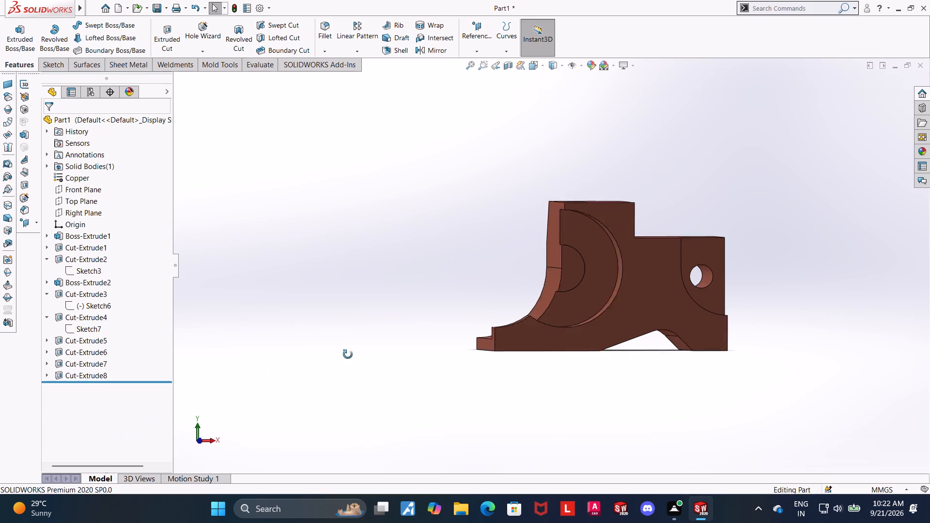
{"action": "middle_click_drag", "start_coordinate": [348, 354], "coordinate": [365, 361]}
{"action": "scroll", "coordinate": [367, 361], "scroll_direction": "up", "scroll_amount": 1}
{"action": "left_click", "coordinate": [581, 267]}
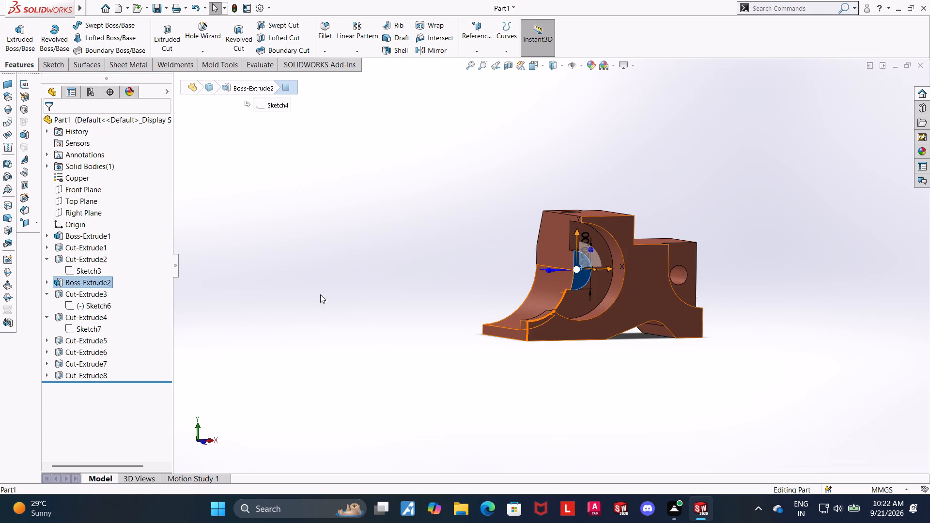
{"action": "left_click", "coordinate": [369, 293]}
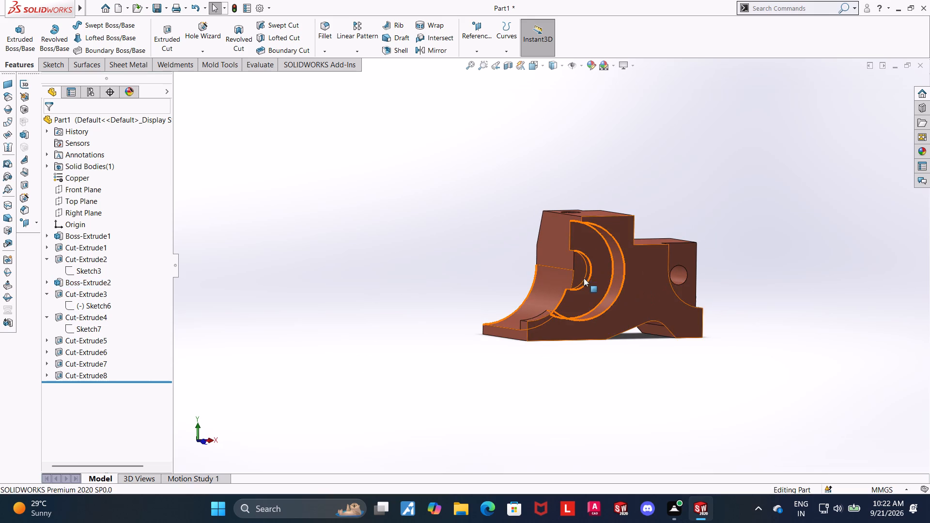
{"action": "right_click", "coordinate": [581, 267]}
{"action": "left_click", "coordinate": [603, 253]}
{"action": "left_click", "coordinate": [87, 390]}
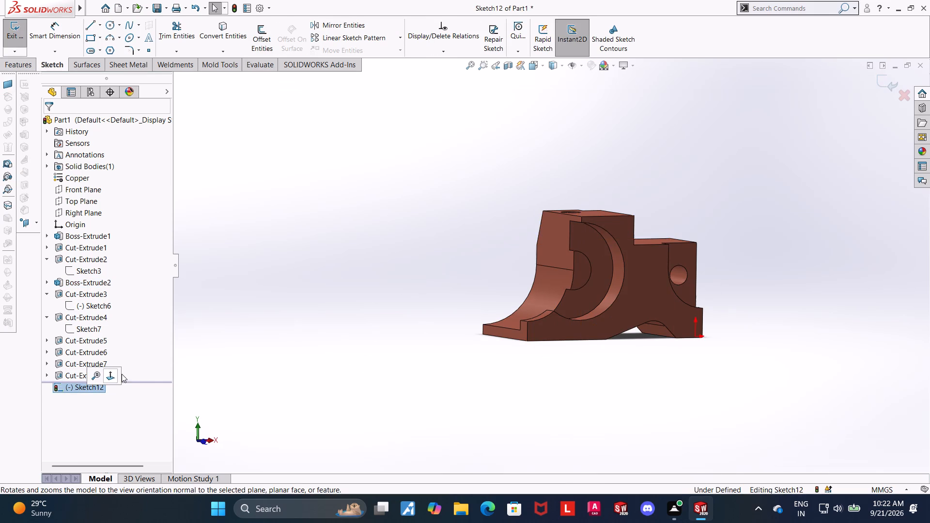
{"action": "left_click", "coordinate": [111, 374]}
Sketch a circle about 12.8 mm in diameter centred on the vertex at the half-round boss's centre.
{"action": "left_click", "coordinate": [108, 25]}
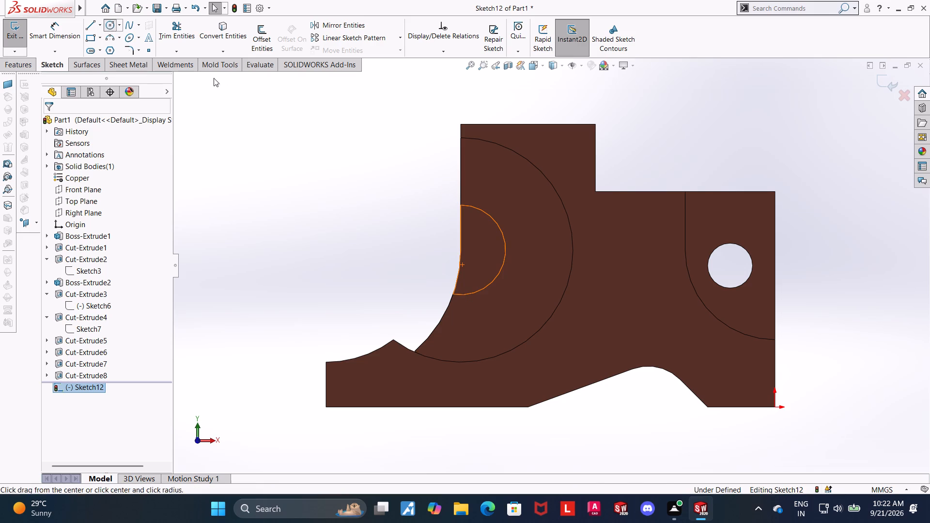
{"action": "left_click", "coordinate": [459, 250]}
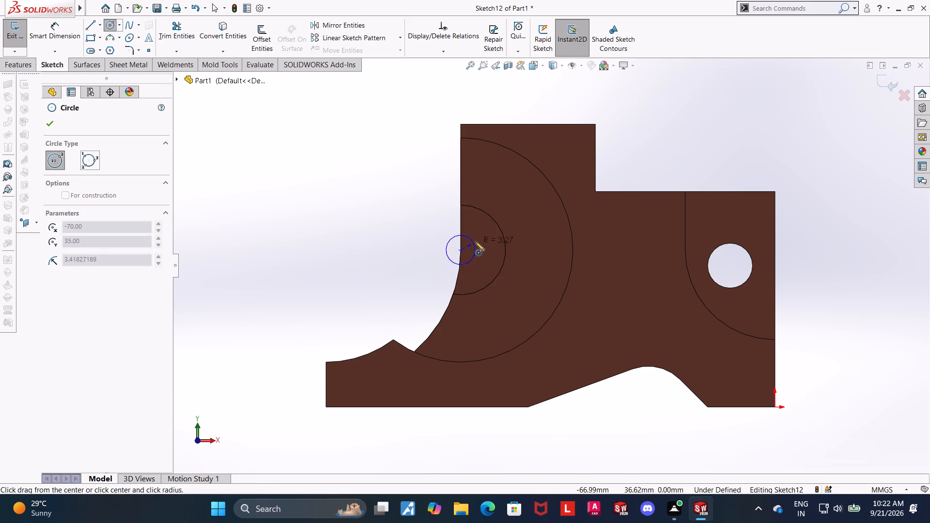
{"action": "key", "text": "Escape"}
{"action": "scroll", "coordinate": [481, 238], "scroll_direction": "down", "scroll_amount": 5}
{"action": "left_click", "coordinate": [111, 25]}
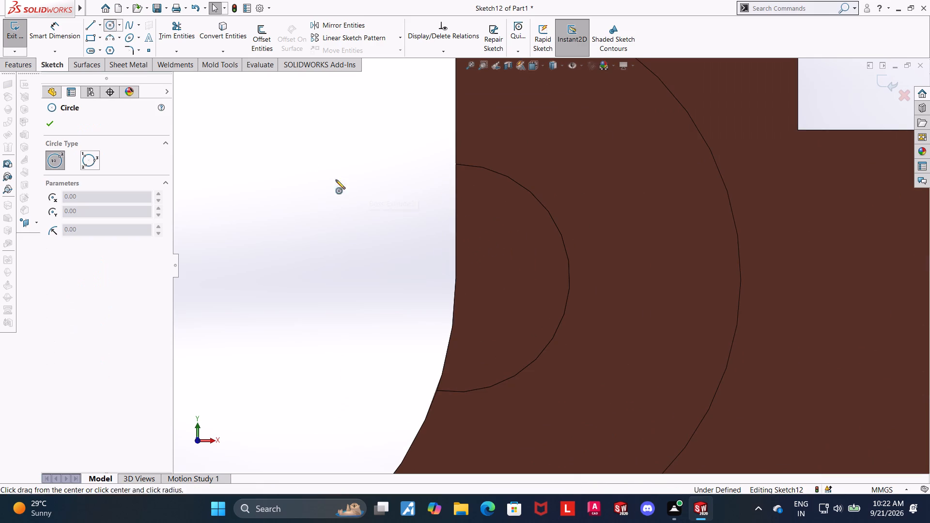
{"action": "left_click", "coordinate": [455, 277]}
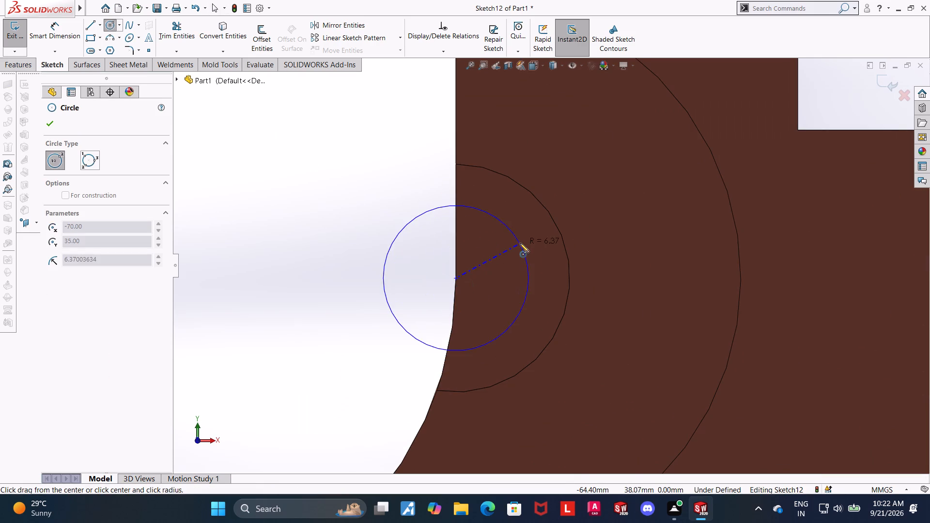
{"action": "left_click", "coordinate": [520, 243]}
{"action": "key", "text": "Escape"}
{"action": "key", "text": "Escape"}
Dimension the circle's diameter at 10 mm.
{"action": "left_click", "coordinate": [57, 26]}
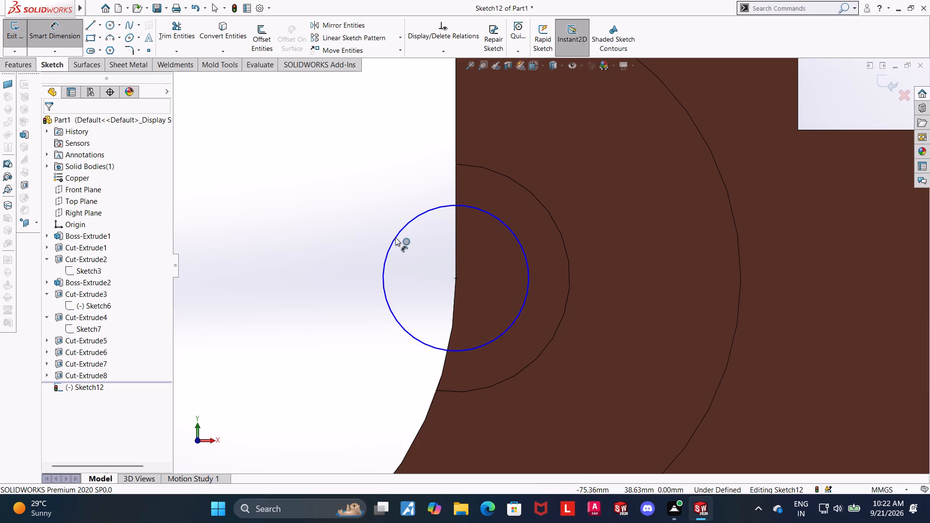
{"action": "left_click", "coordinate": [395, 234]}
{"action": "left_click", "coordinate": [372, 221]}
{"action": "type", "text": "10"}
{"action": "key", "text": "Return"}
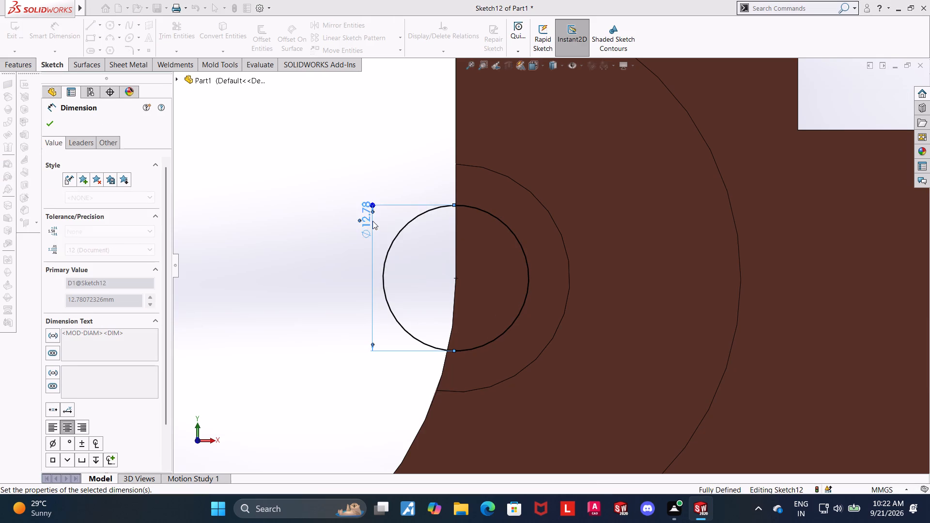
{"action": "left_click", "coordinate": [57, 123]}
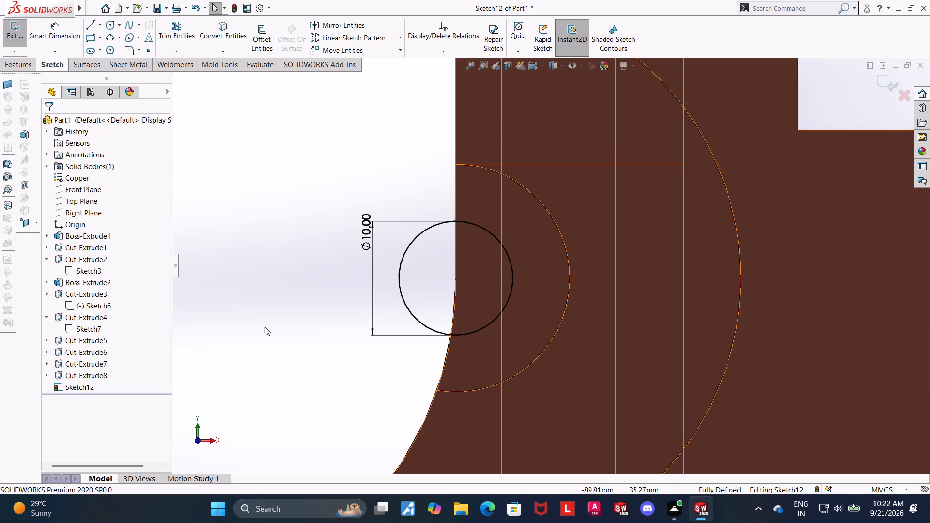
{"action": "scroll", "coordinate": [328, 330], "scroll_direction": "up", "scroll_amount": 4}
{"action": "scroll", "coordinate": [321, 269], "scroll_direction": "up", "scroll_amount": 1}
{"action": "middle_click_drag", "start_coordinate": [327, 270], "coordinate": [341, 274]}
{"action": "scroll", "coordinate": [345, 275], "scroll_direction": "down", "scroll_amount": 1}
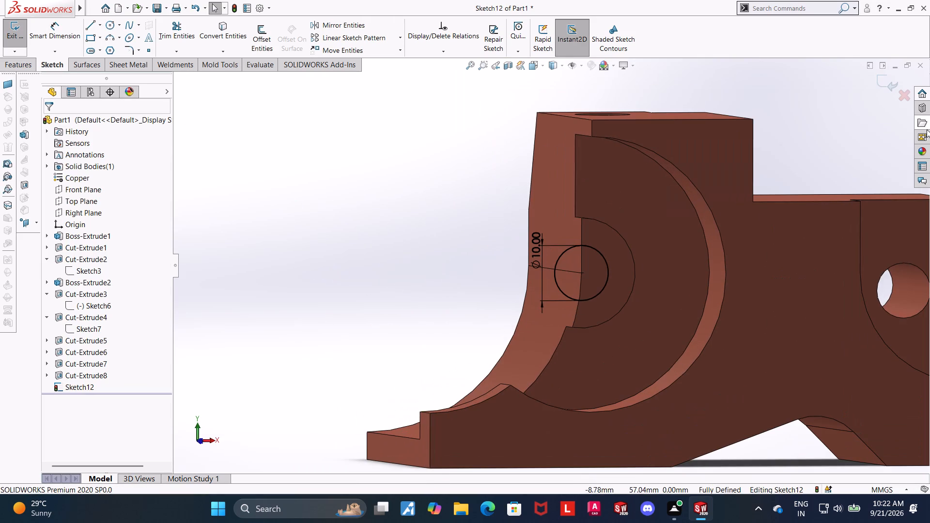
Extrude the 10 mm circle sketch on the half-round boss as a blind boss 8 mm deep, merged with the block.
{"action": "left_click", "coordinate": [878, 80]}
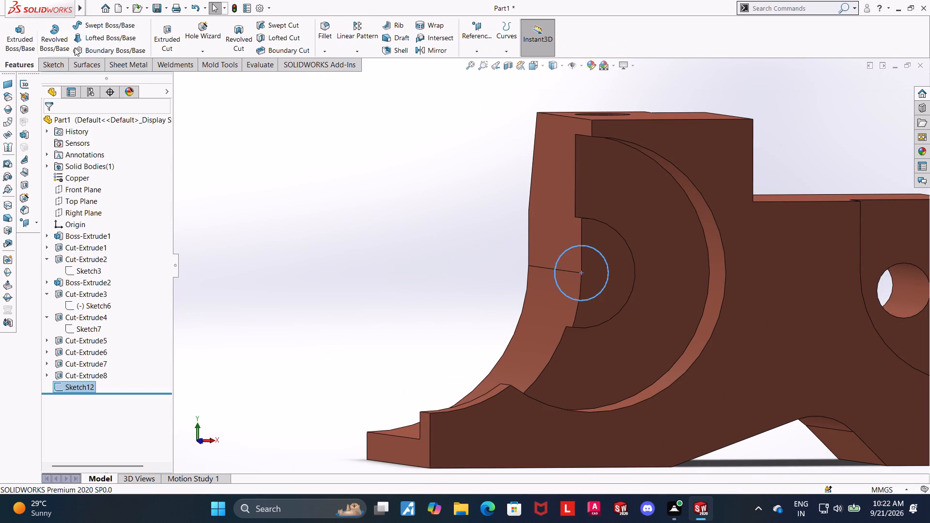
{"action": "left_click", "coordinate": [27, 33]}
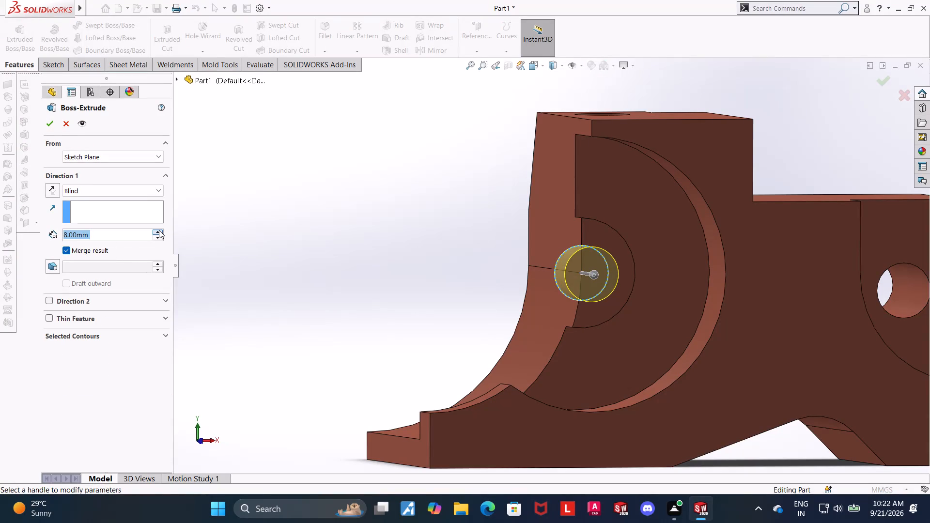
{"action": "left_click", "coordinate": [50, 120]}
{"action": "left_click", "coordinate": [383, 206]}
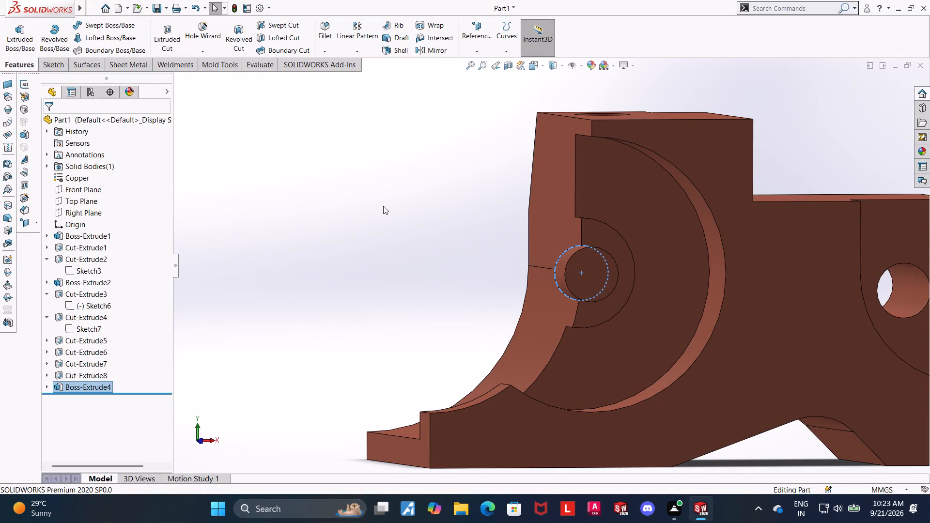
Examine the stepped block and its new cylindrical pin from several angles.
{"action": "middle_click_drag", "start_coordinate": [394, 210], "coordinate": [419, 222]}
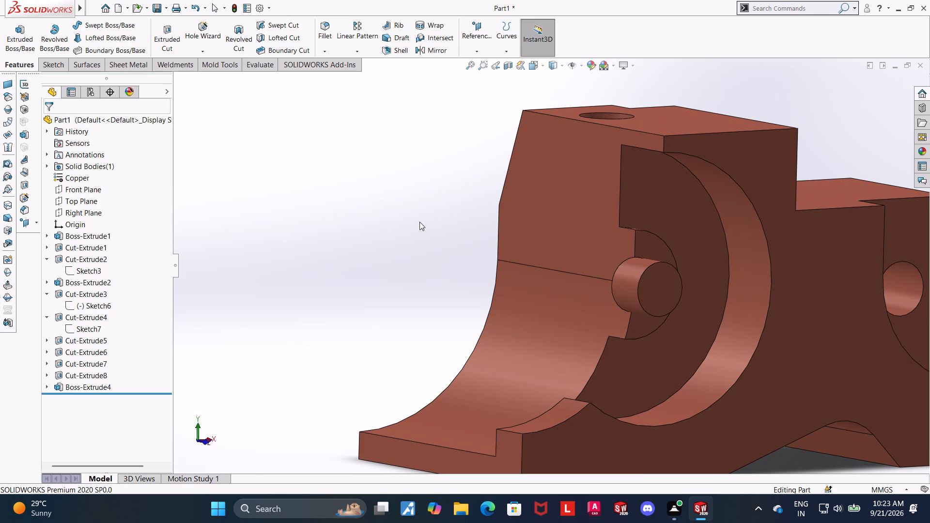
{"action": "middle_click_drag", "start_coordinate": [413, 225], "coordinate": [367, 235]}
{"action": "scroll", "coordinate": [372, 234], "scroll_direction": "up", "scroll_amount": 6}
{"action": "middle_click_drag", "start_coordinate": [353, 246], "coordinate": [358, 247]}
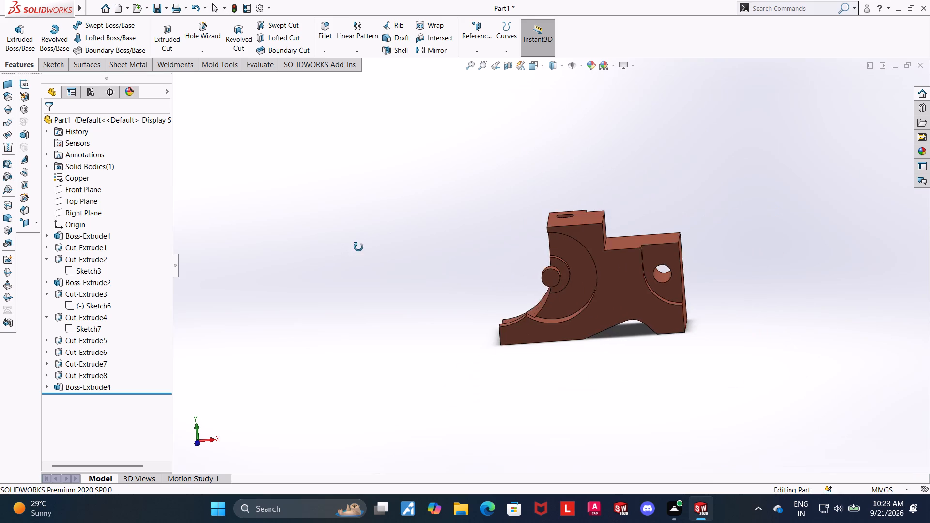
{"action": "middle_click_drag", "start_coordinate": [358, 247], "coordinate": [379, 235]}
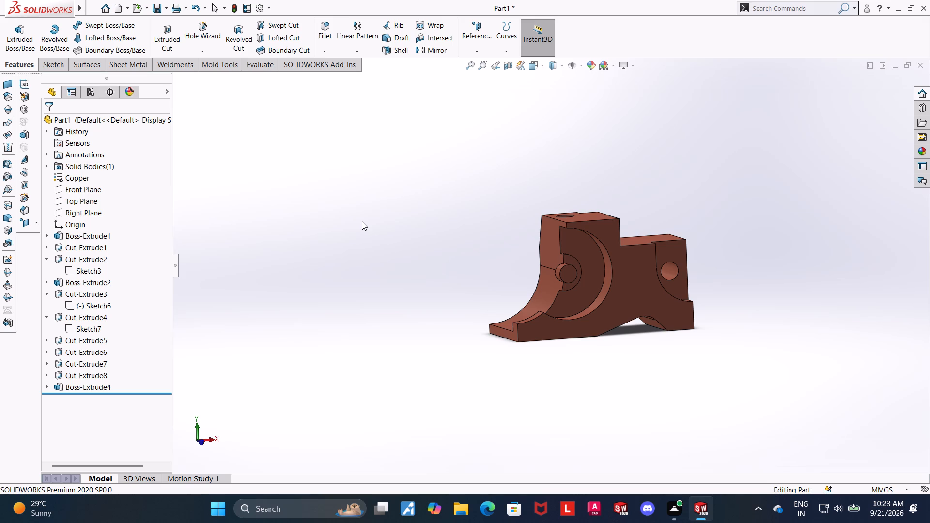
{"action": "scroll", "coordinate": [730, 256], "scroll_direction": "down", "scroll_amount": 2}
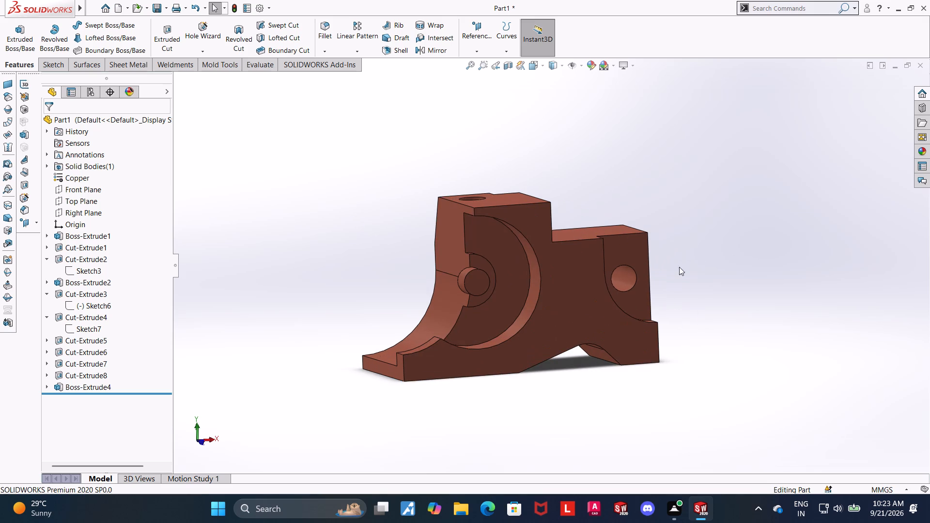
{"action": "left_click", "coordinate": [369, 222]}
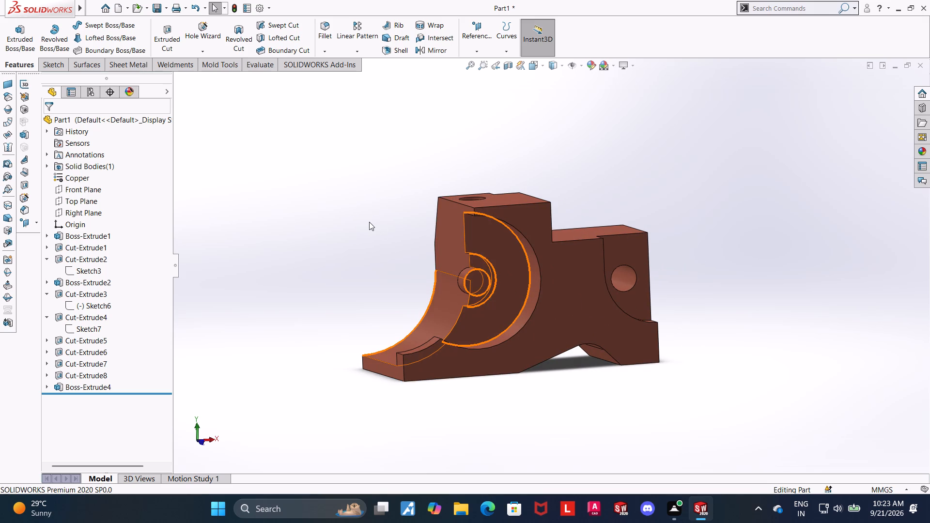
{"action": "left_click", "coordinate": [350, 239]}
{"action": "middle_click_drag", "start_coordinate": [338, 231], "coordinate": [357, 246]}
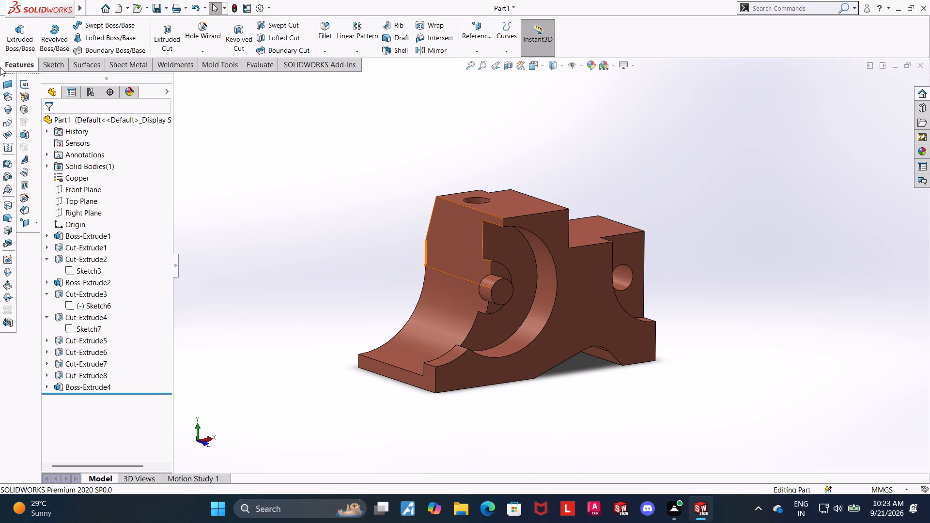
Evaluate and recalculate the mass properties of the whole part.
{"action": "left_click", "coordinate": [246, 62]}
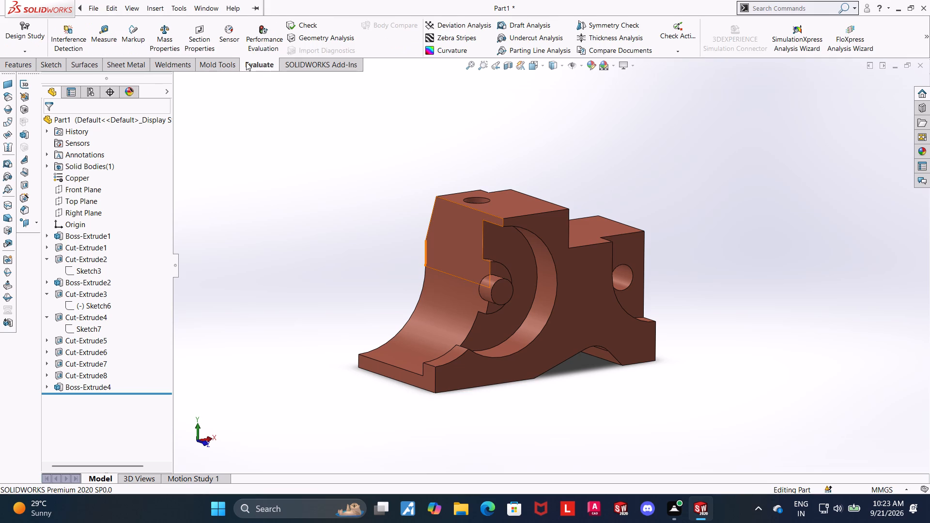
{"action": "left_click", "coordinate": [161, 39]}
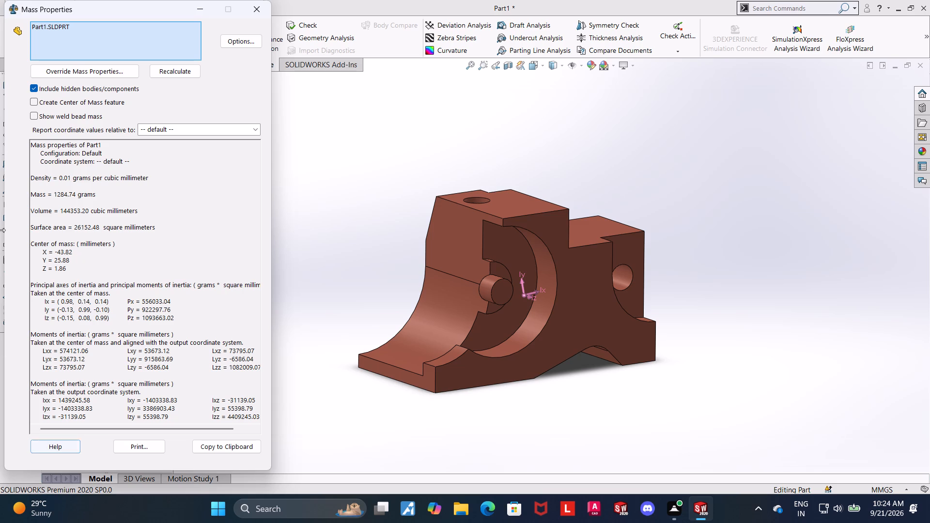
{"action": "left_click", "coordinate": [179, 68]}
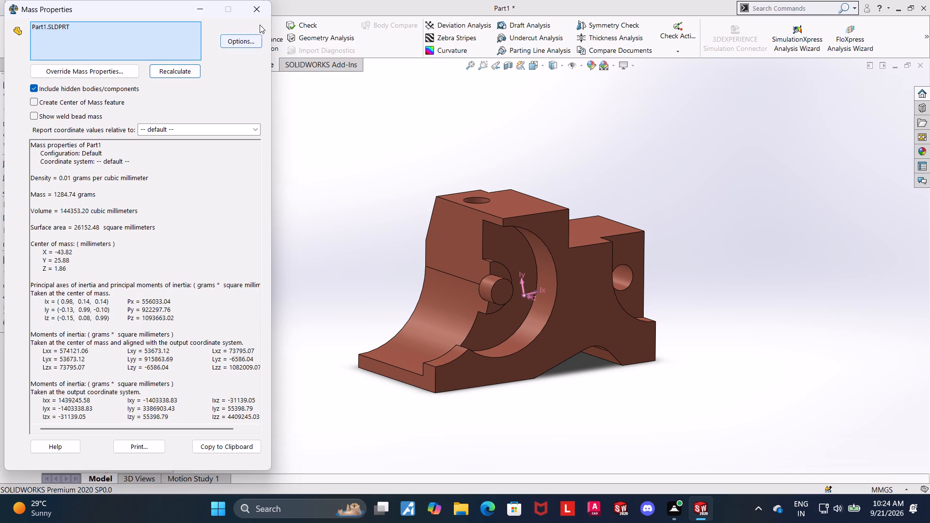
{"action": "left_click", "coordinate": [261, 10]}
{"action": "left_click", "coordinate": [337, 171]}
Save the part in the Downloads folder as a SOLIDWORKS Part named Pivoting Anchor Block.
{"action": "scroll", "coordinate": [790, 262], "scroll_direction": "up", "scroll_amount": 1}
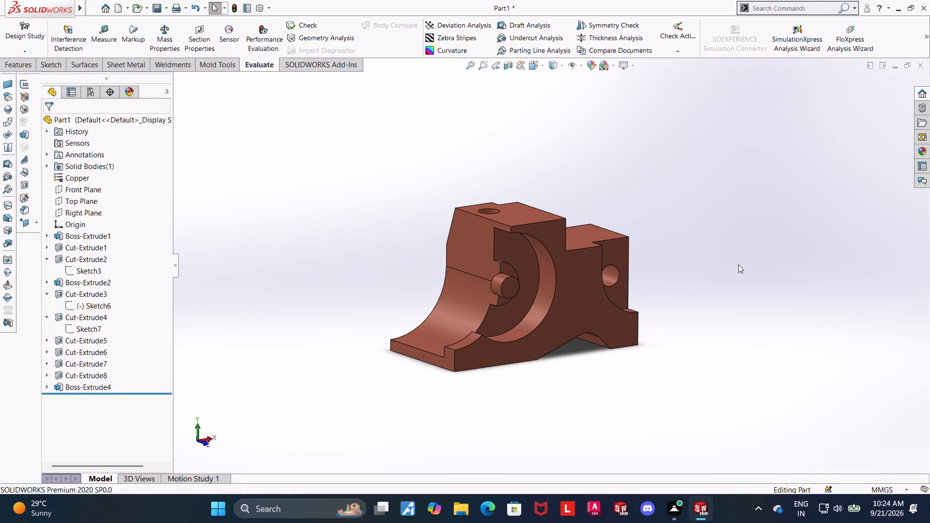
{"action": "scroll", "coordinate": [707, 237], "scroll_direction": "up", "scroll_amount": 1}
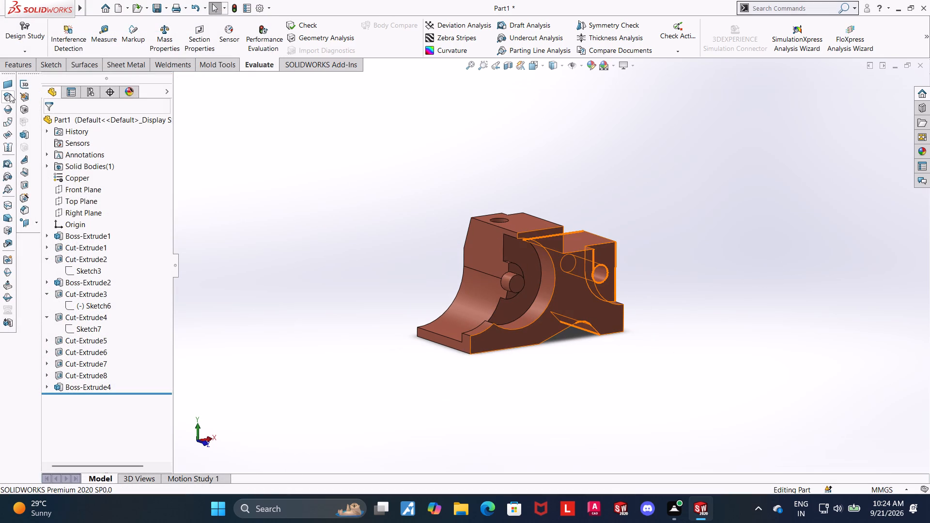
{"action": "left_click", "coordinate": [23, 65]}
{"action": "left_click", "coordinate": [531, 62]}
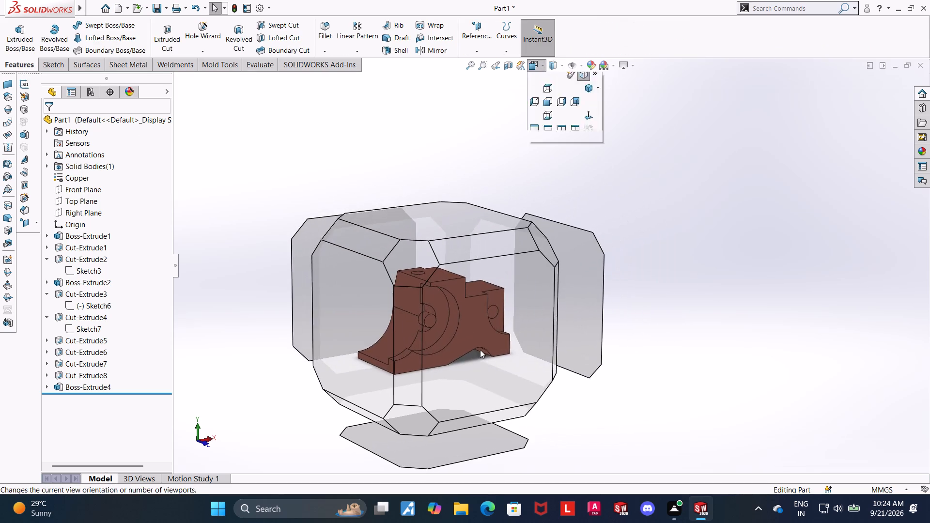
{"action": "left_click", "coordinate": [474, 335]}
{"action": "scroll", "coordinate": [544, 315], "scroll_direction": "up", "scroll_amount": 3}
{"action": "middle_click_drag", "start_coordinate": [384, 352], "coordinate": [428, 379]}
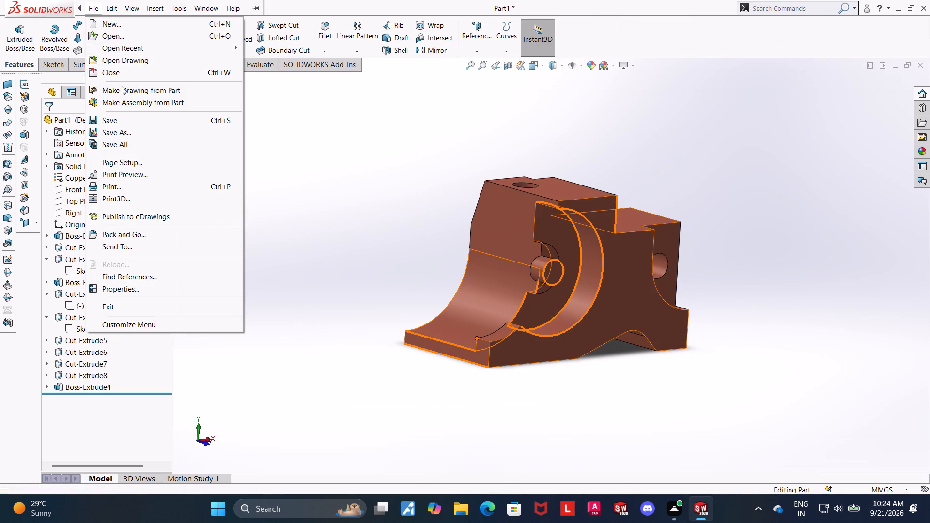
{"action": "left_click", "coordinate": [124, 130]}
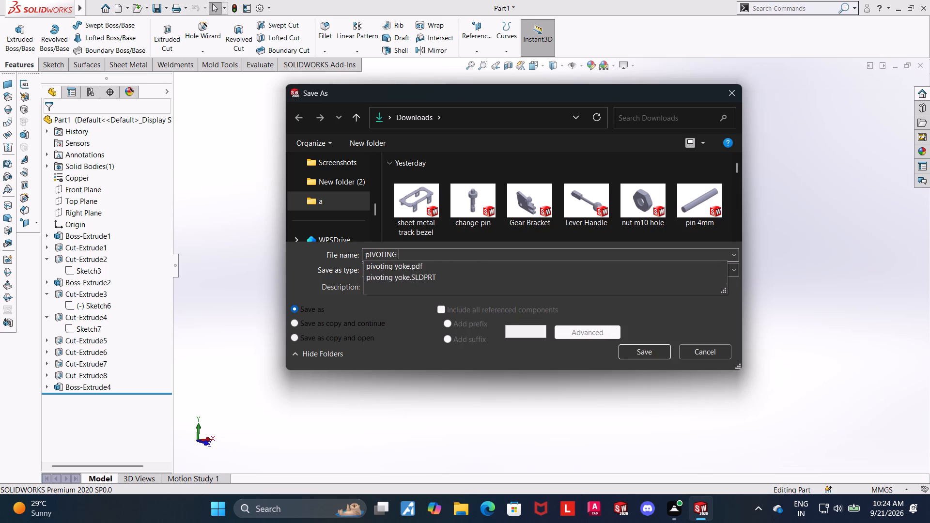
{"action": "key", "text": "BackSpace"}
{"action": "key", "text": "BackSpace"}
{"action": "key", "text": "BackSpace"}
{"action": "key", "text": "BackSpace"}
{"action": "key", "text": "BackSpace"}
{"action": "key", "text": "BackSpace"}
{"action": "key", "text": "BackSpace"}
{"action": "key", "text": "BackSpace"}
{"action": "key", "text": "BackSpace"}
{"action": "key", "text": "BackSpace"}
{"action": "key", "text": "BackSpace"}
{"action": "key", "text": "BackSpace"}
{"action": "key", "text": "BackSpace"}
{"action": "key", "text": "BackSpace"}
{"action": "key", "text": "BackSpace"}
{"action": "key", "text": "BackSpace"}
{"action": "key", "text": "BackSpace"}
{"action": "key", "text": "BackSpace"}
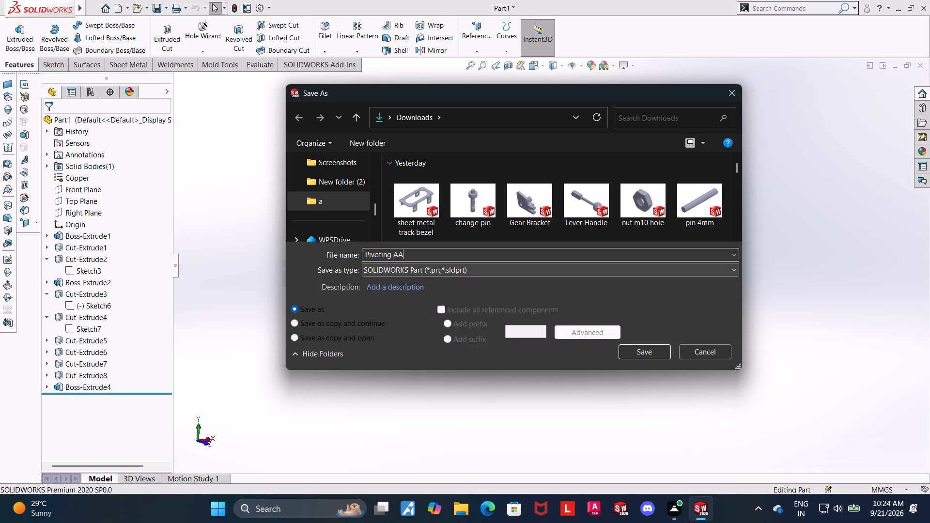
{"action": "key", "text": "BackSpace"}
{"action": "type", "text": "lock"}
{"action": "key", "text": "space"}
{"action": "left_click", "coordinate": [643, 351]}
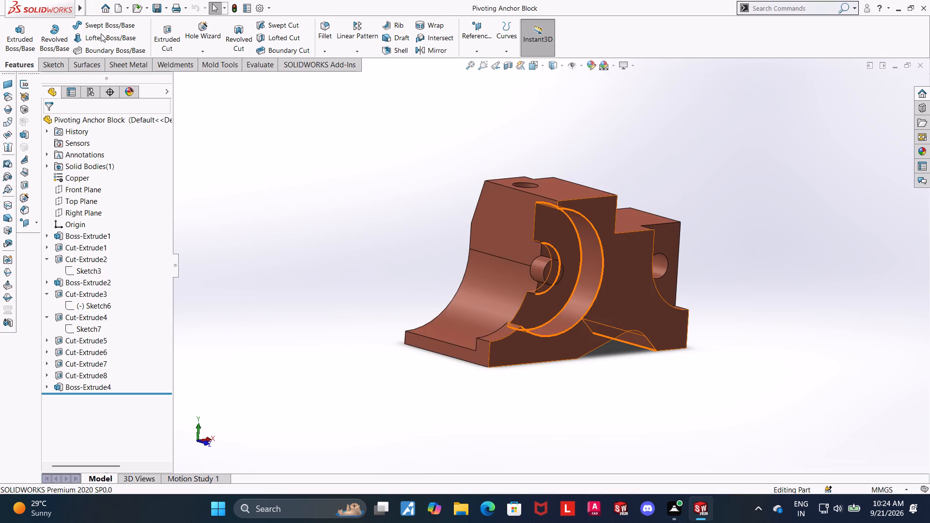
Save a PDF copy of the part in Downloads under the name Pivoting Anchor Block.
{"action": "left_click", "coordinate": [117, 136]}
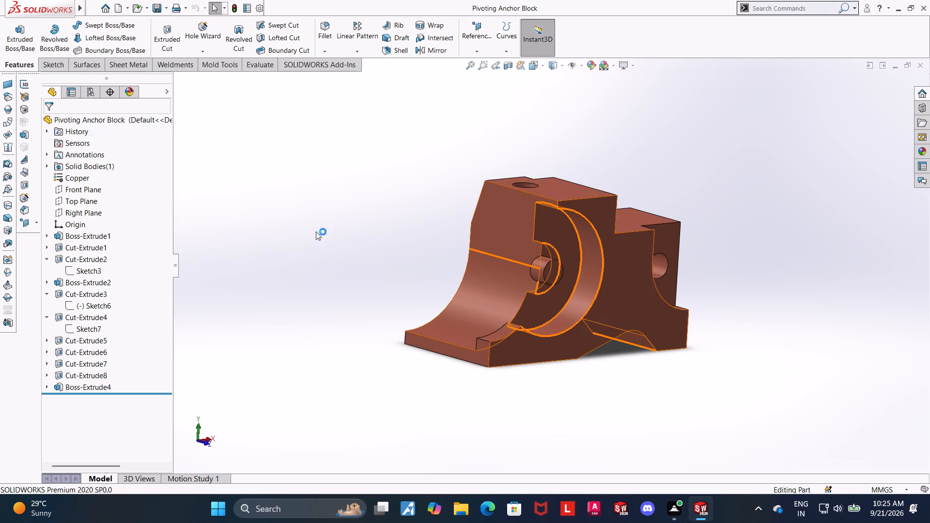
{"action": "double_click", "coordinate": [434, 275]}
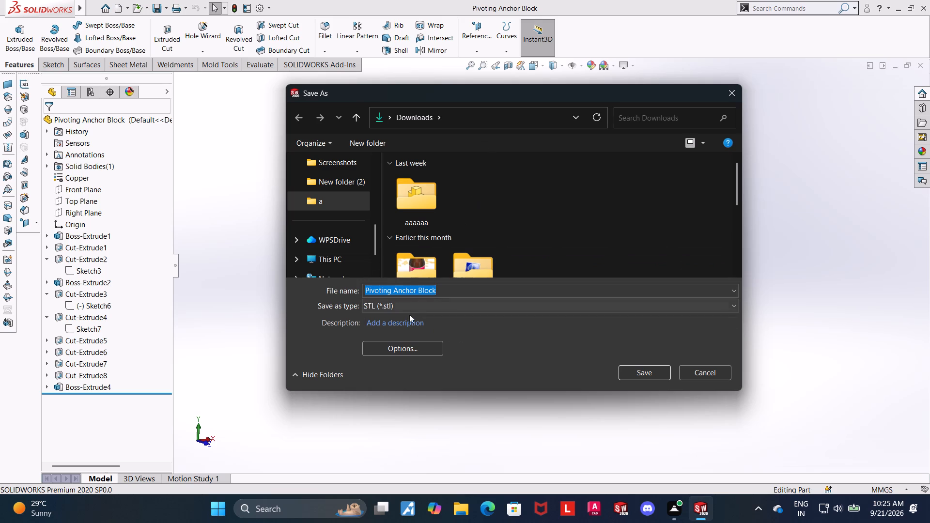
{"action": "left_click", "coordinate": [410, 308]}
{"action": "left_click", "coordinate": [494, 64]}
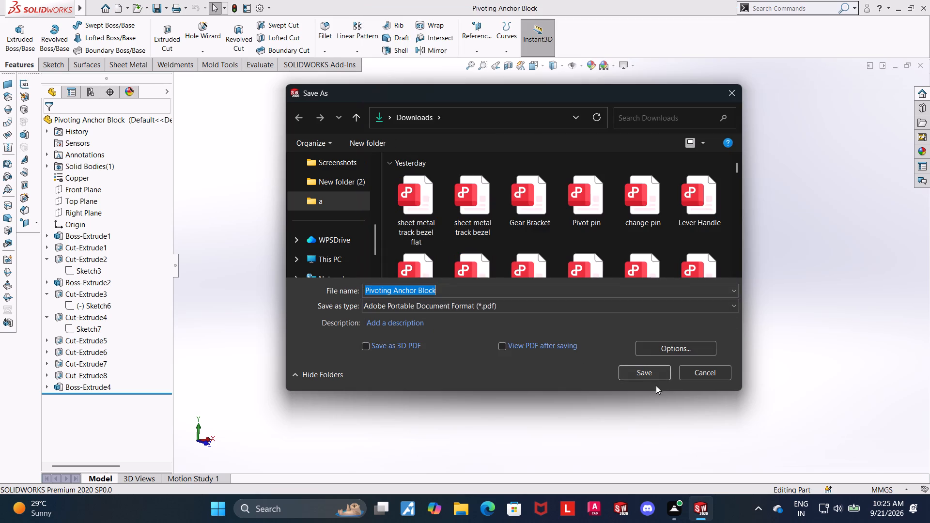
{"action": "left_click", "coordinate": [646, 375]}
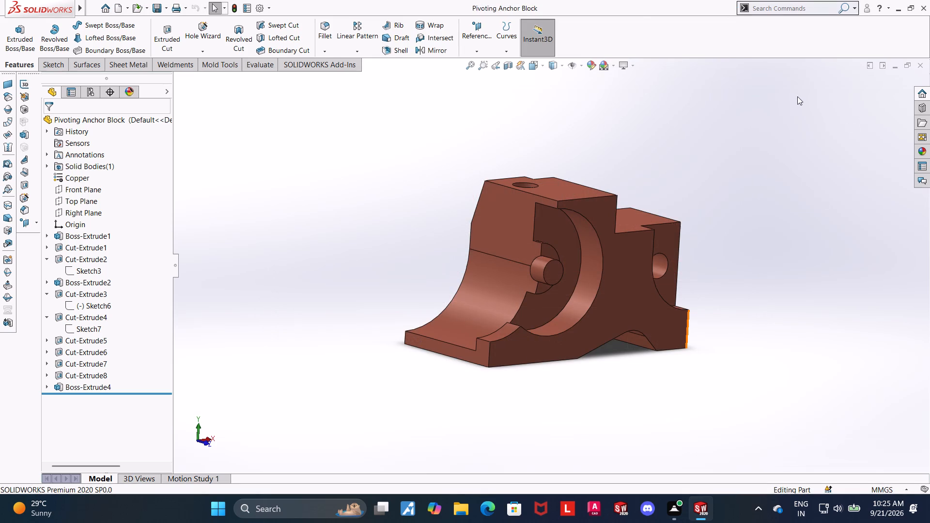